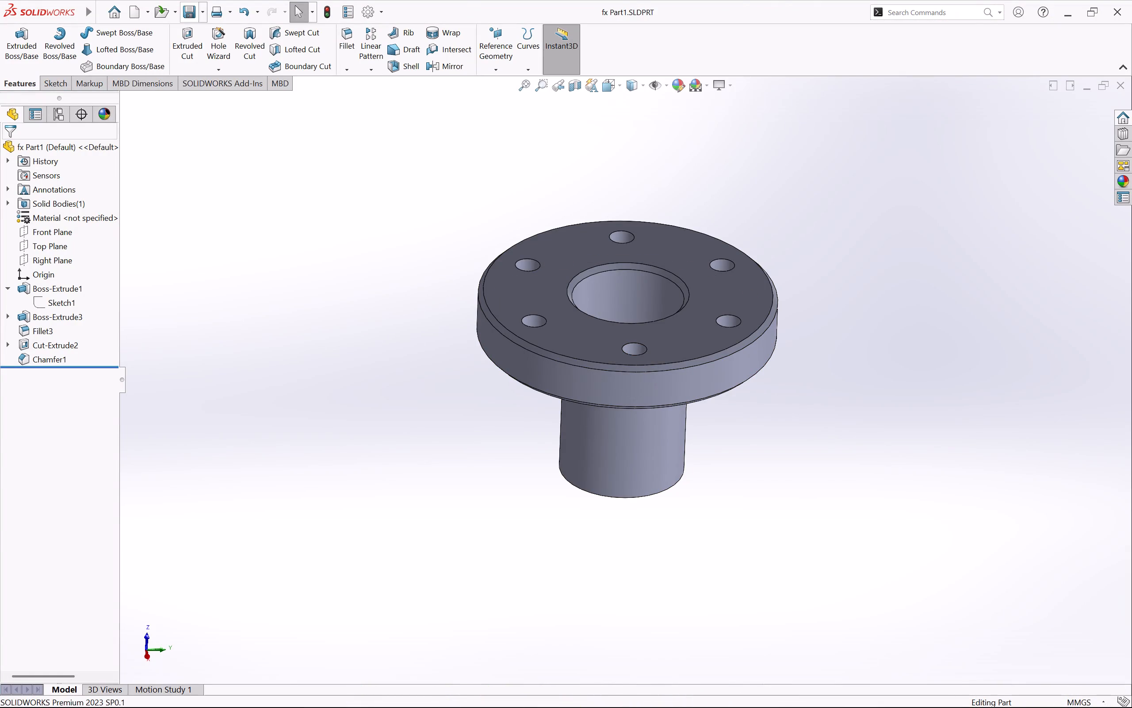
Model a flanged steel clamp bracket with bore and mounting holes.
Create a new Part document.
click(164, 12)
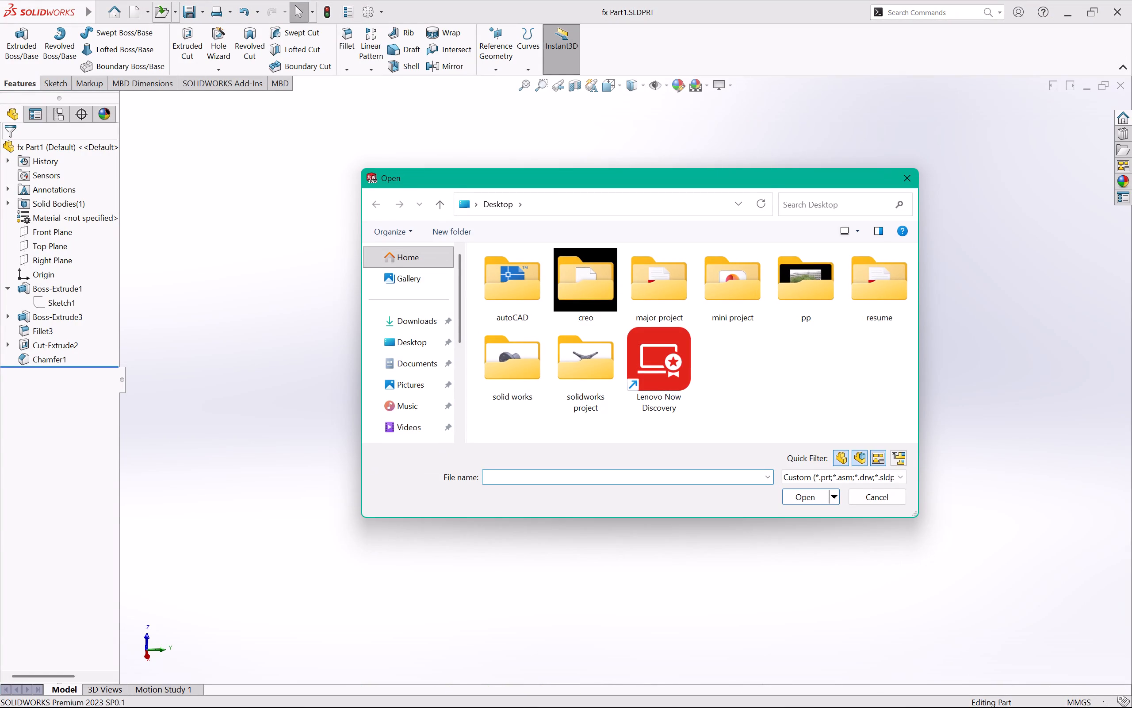
click(908, 180)
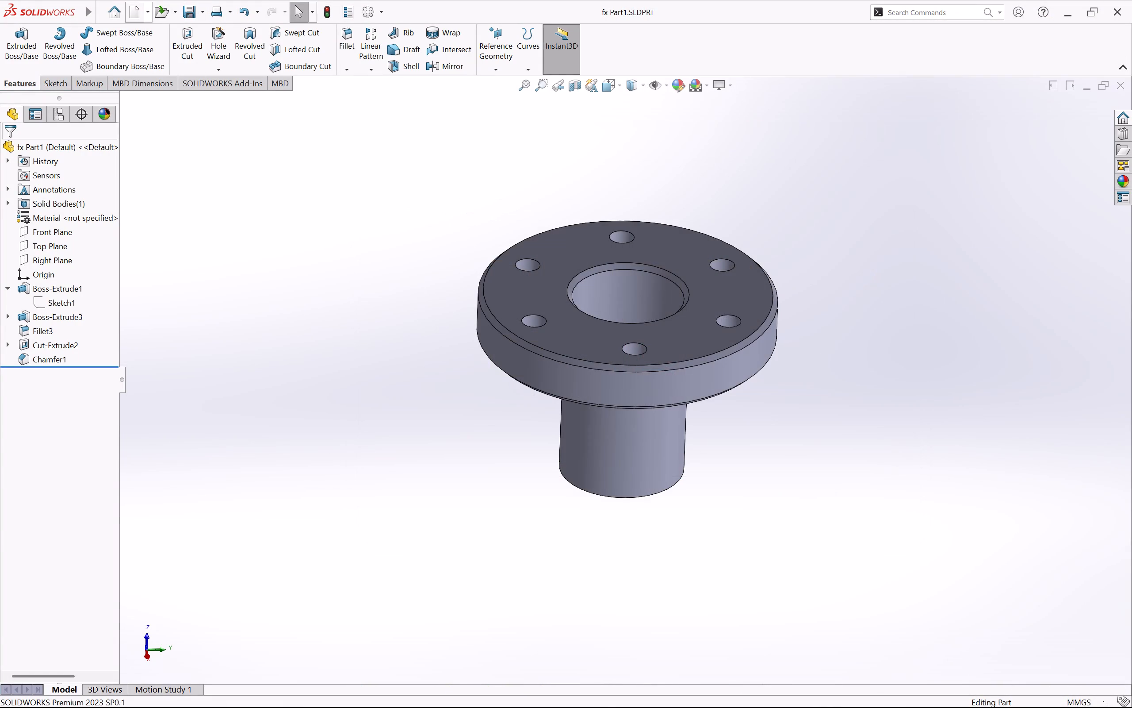
click(132, 14)
click(228, 218)
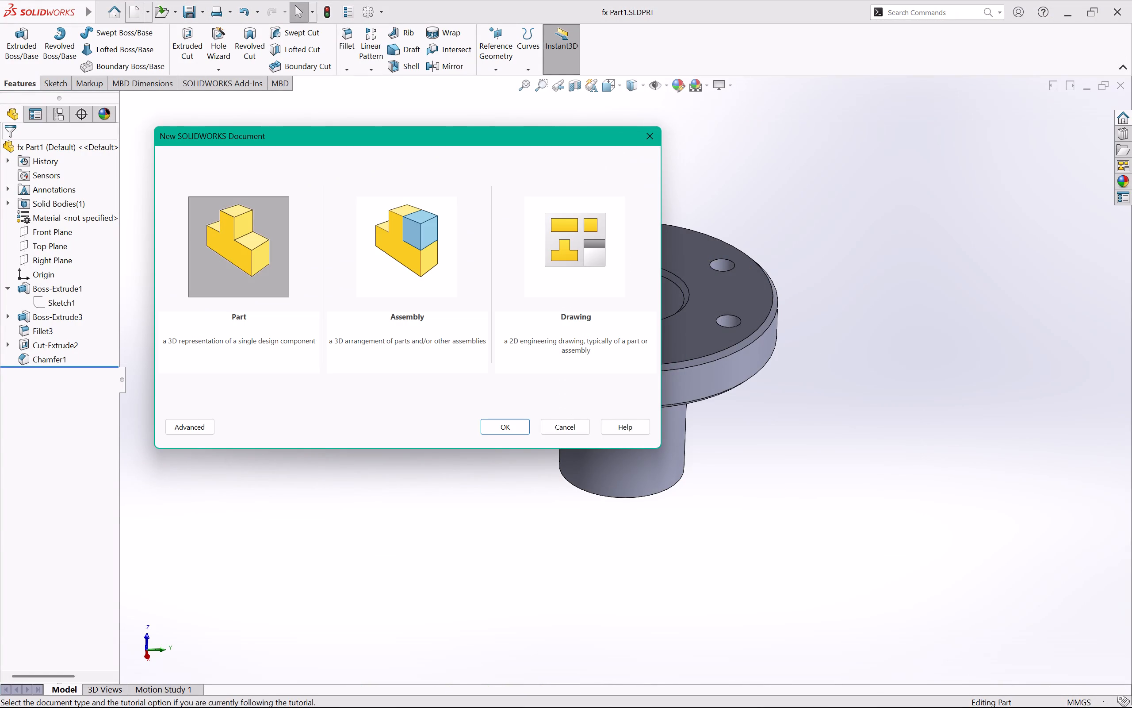
click(492, 423)
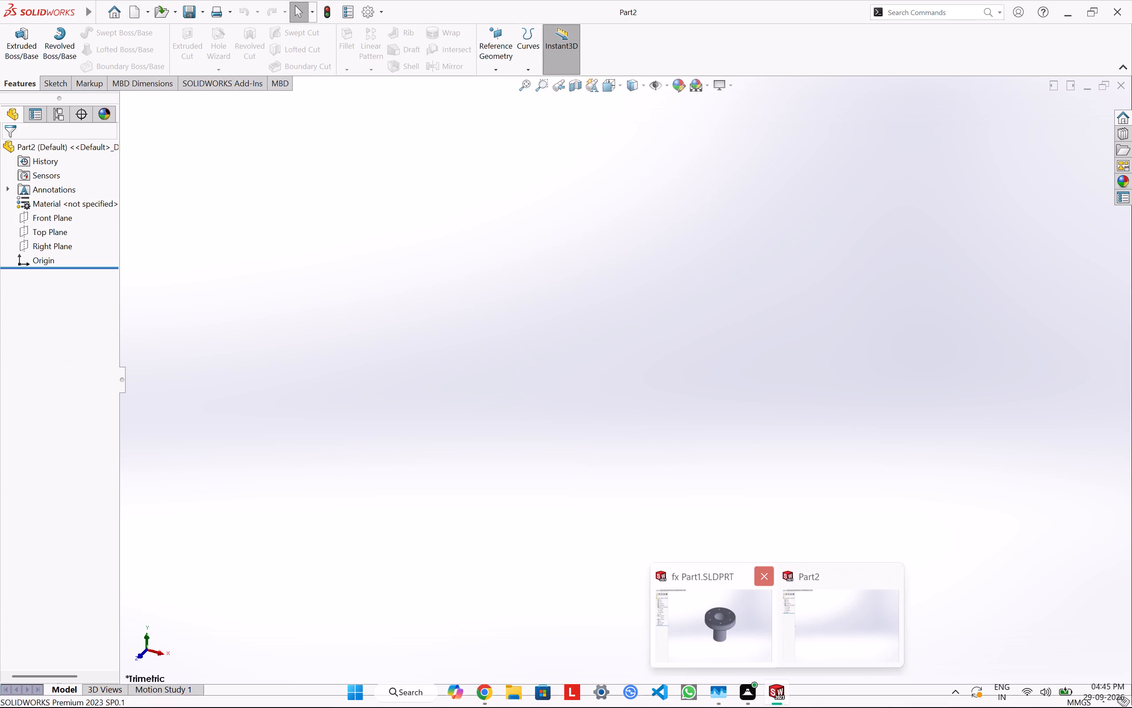
Close the fx Part1 flange document and continue in the new empty part.
click(766, 581)
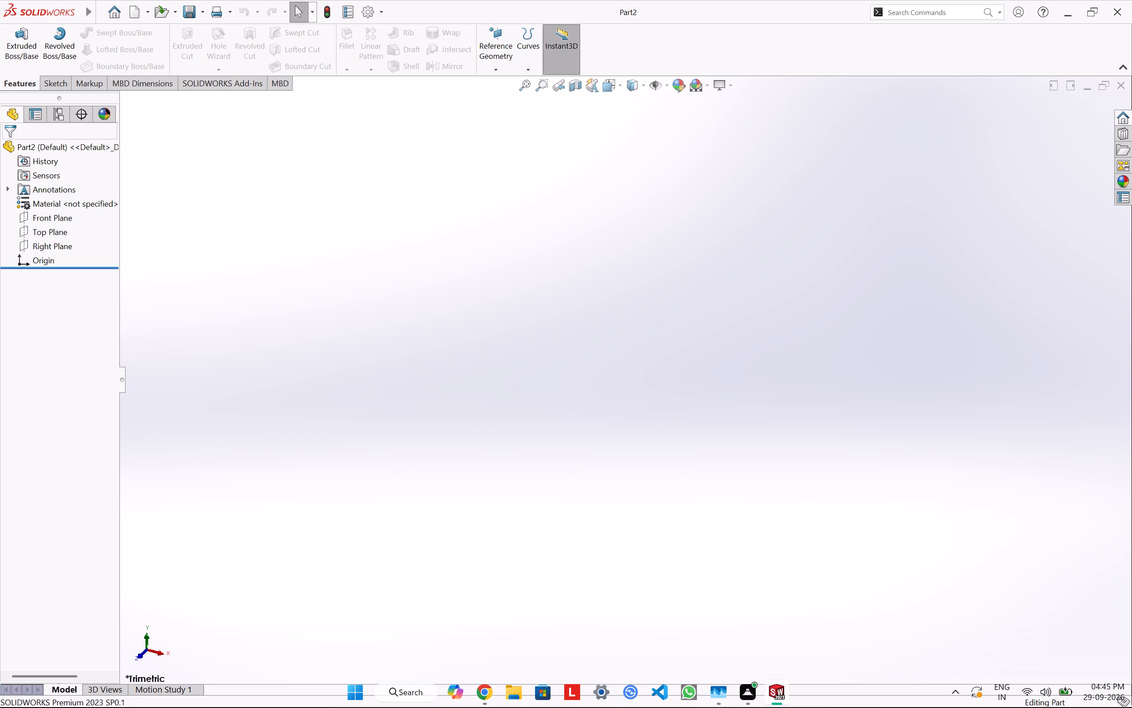
click(536, 384)
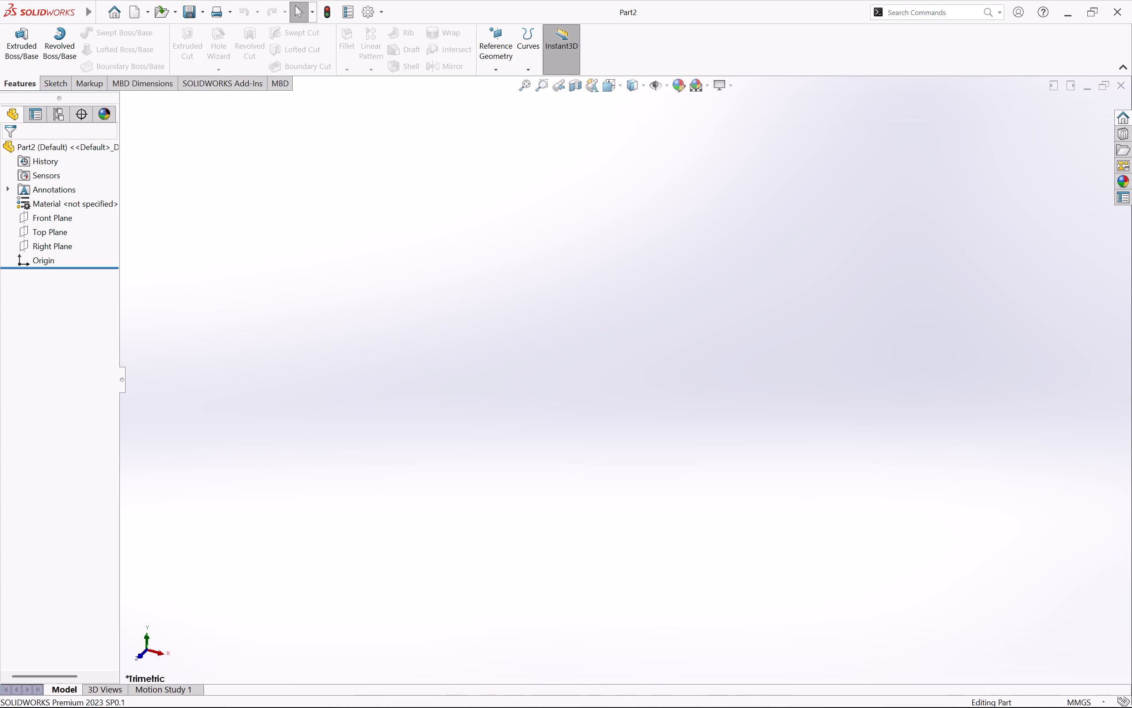
Start a new sketch on the Front Plane of the empty part.
click(50, 87)
click(21, 40)
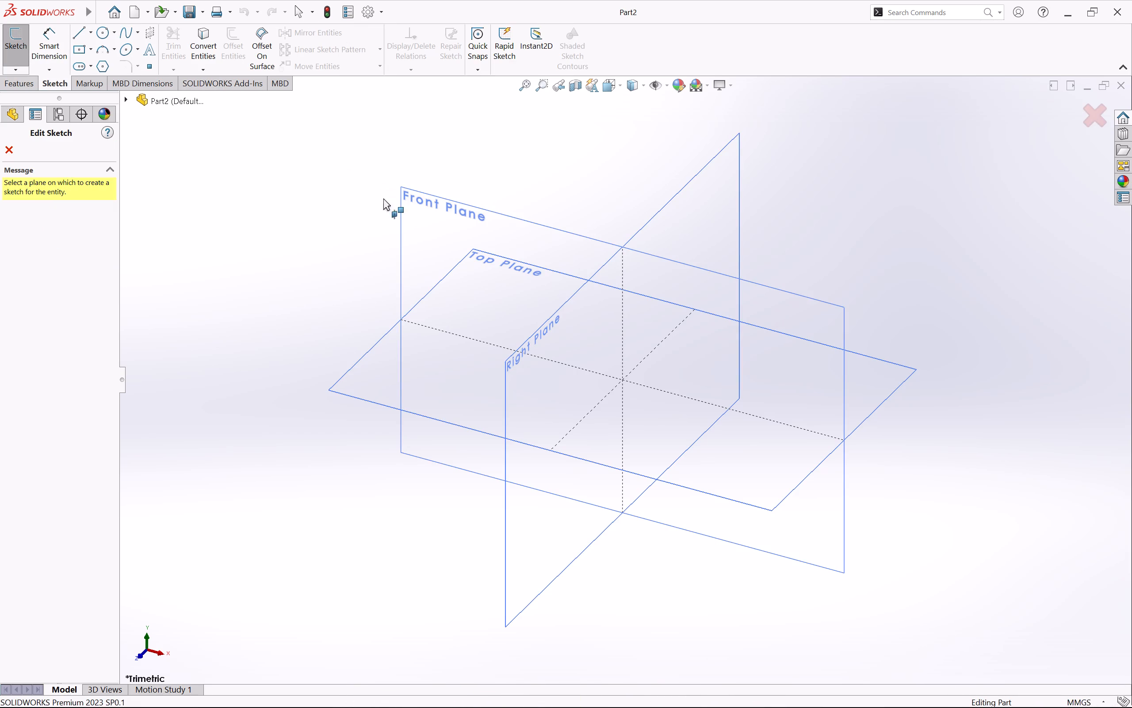
click(412, 202)
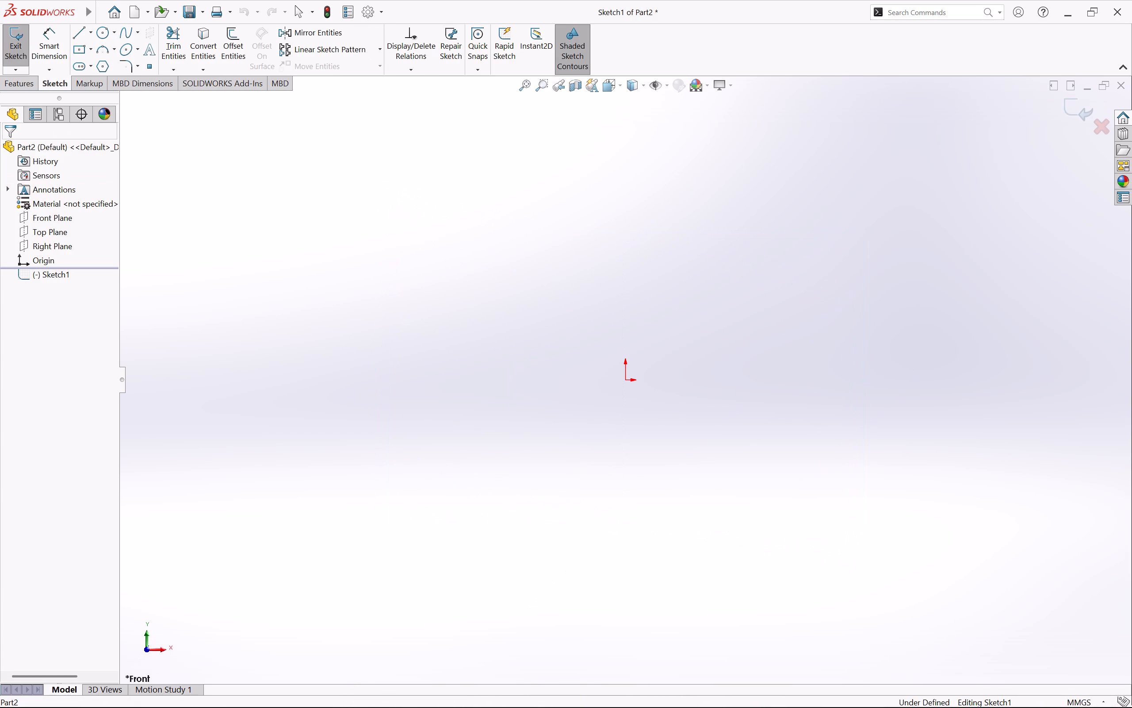
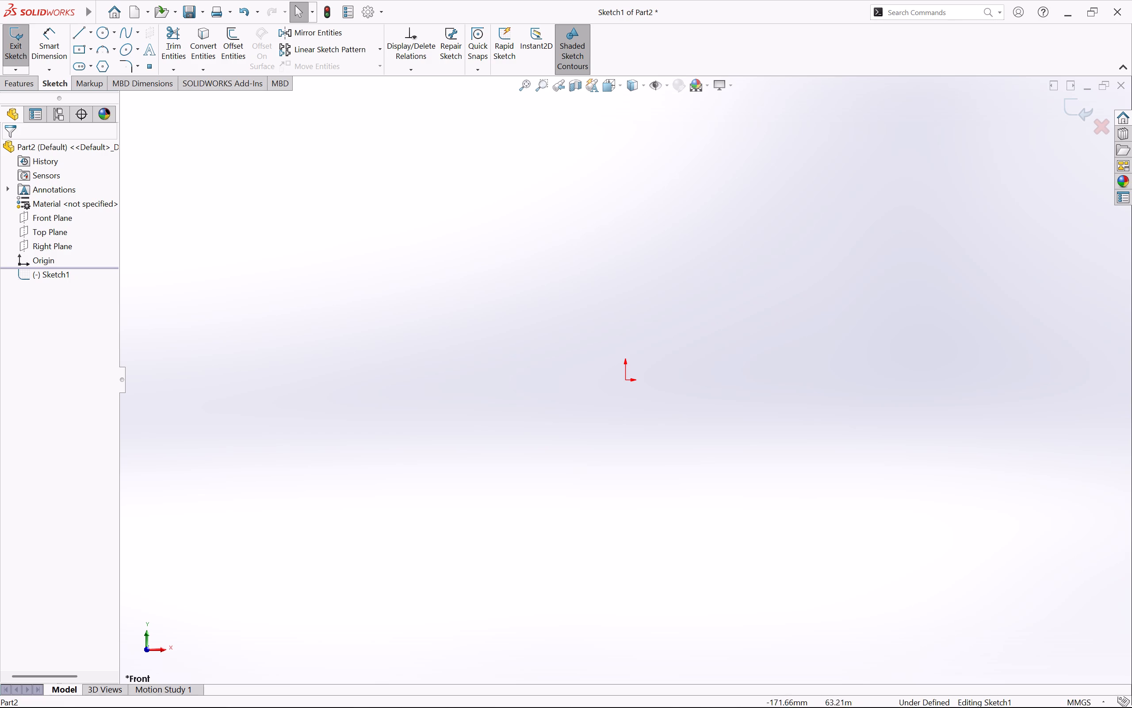
Sketch a center rectangle from the origin, about 165 mm wide and 107 mm high.
click(81, 46)
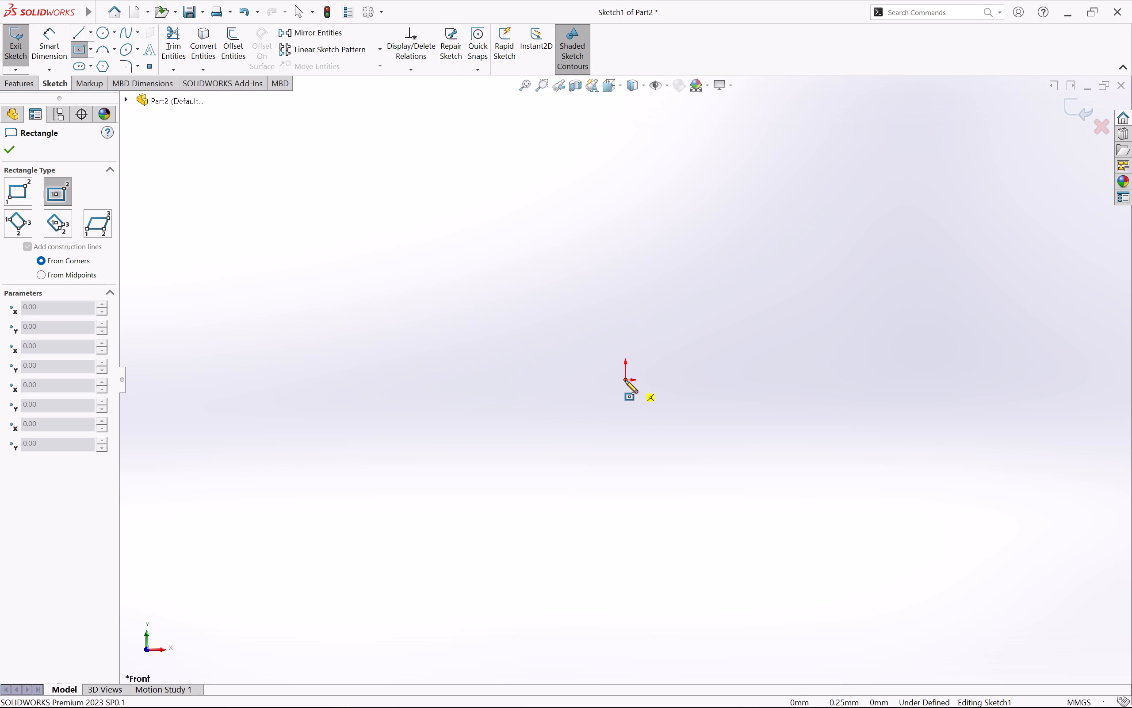
click(625, 381)
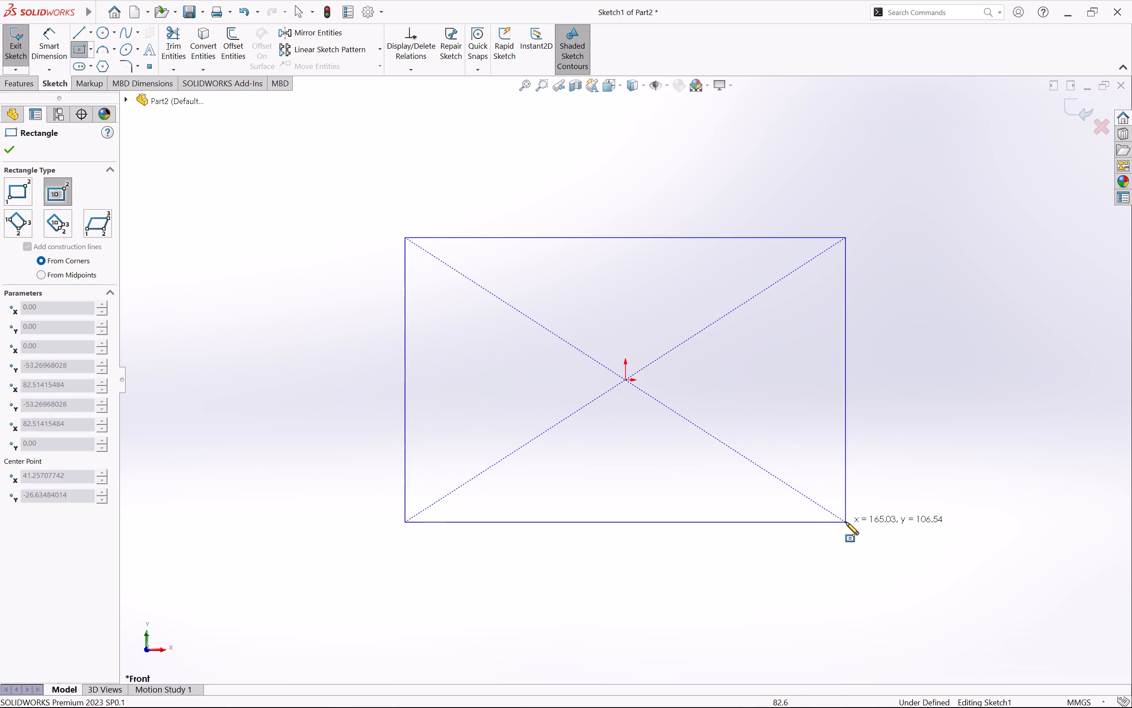
click(846, 522)
key(Escape)
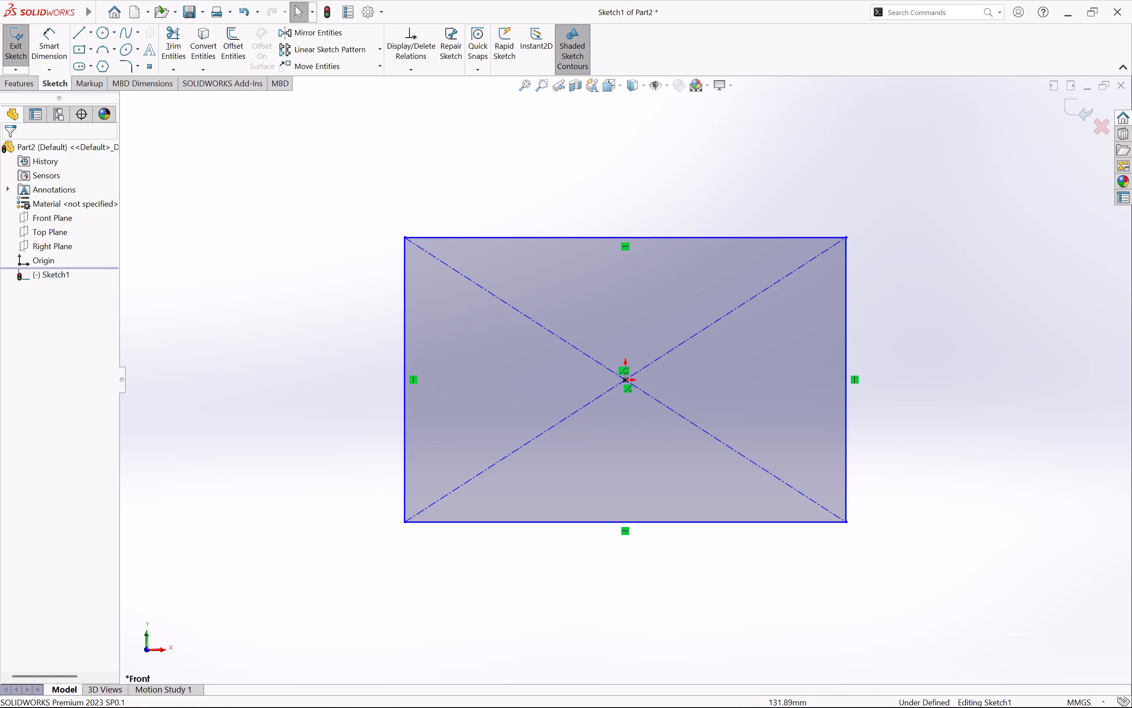
Dimension the rectangle 120 mm wide and 50 mm high, and exit the sketch.
right_drag(974, 543, 914, 330)
click(684, 522)
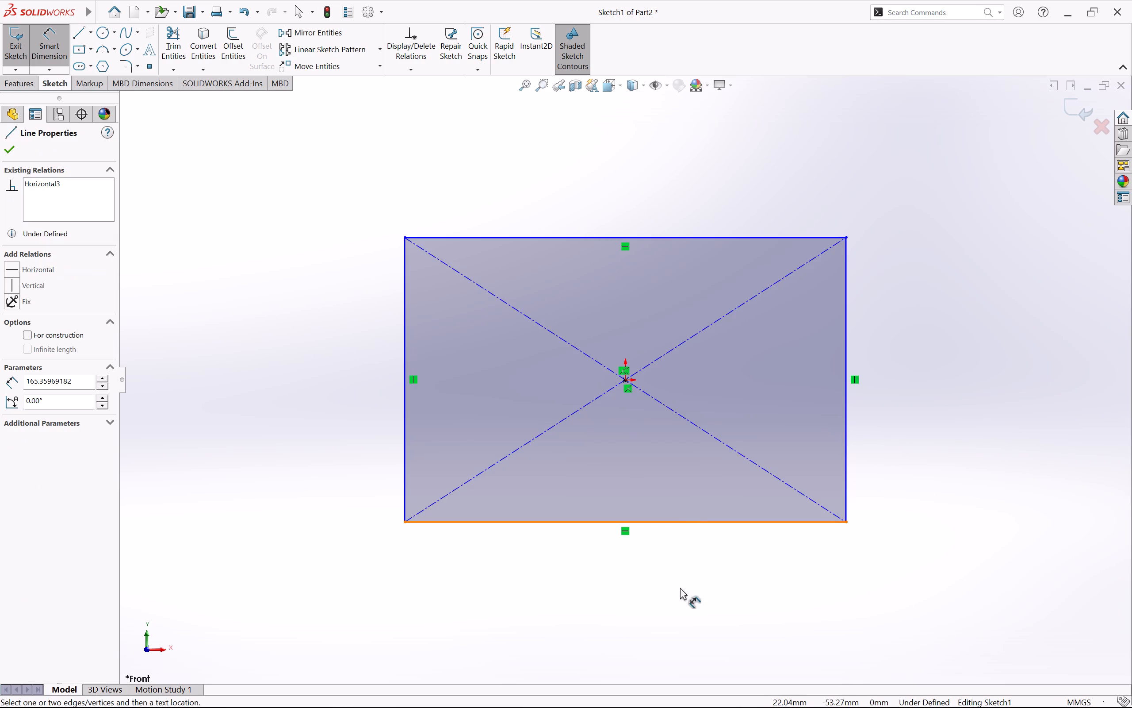
click(631, 619)
key(BackSpace)
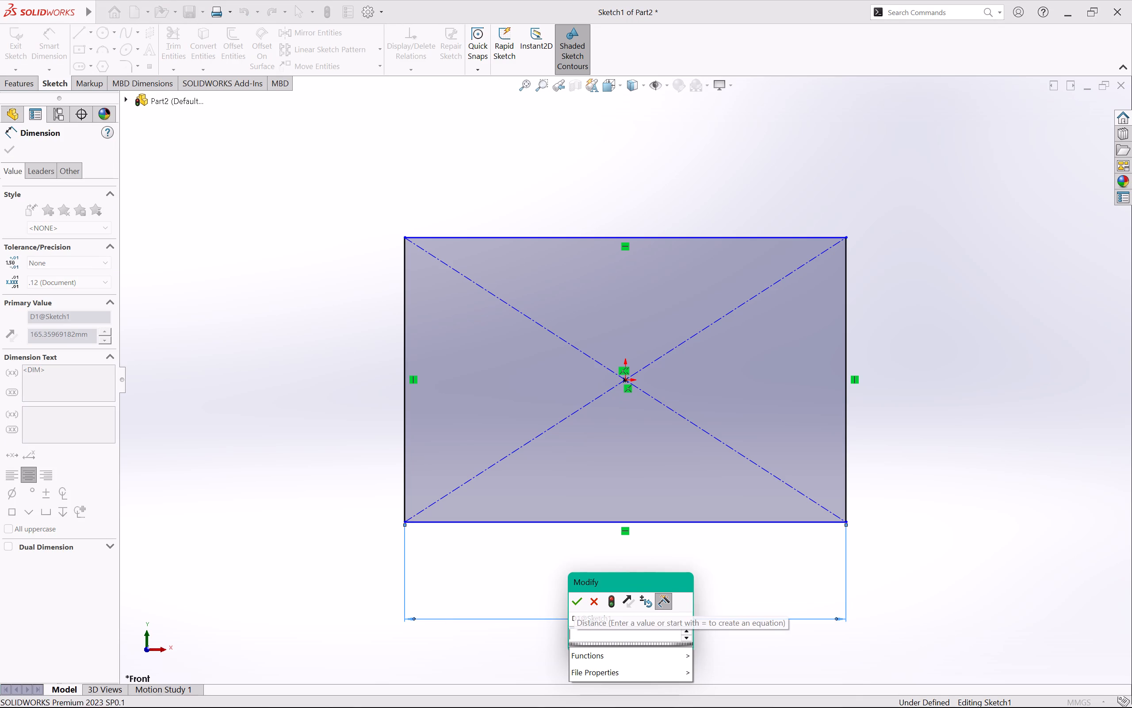
text(120)
key(Return)
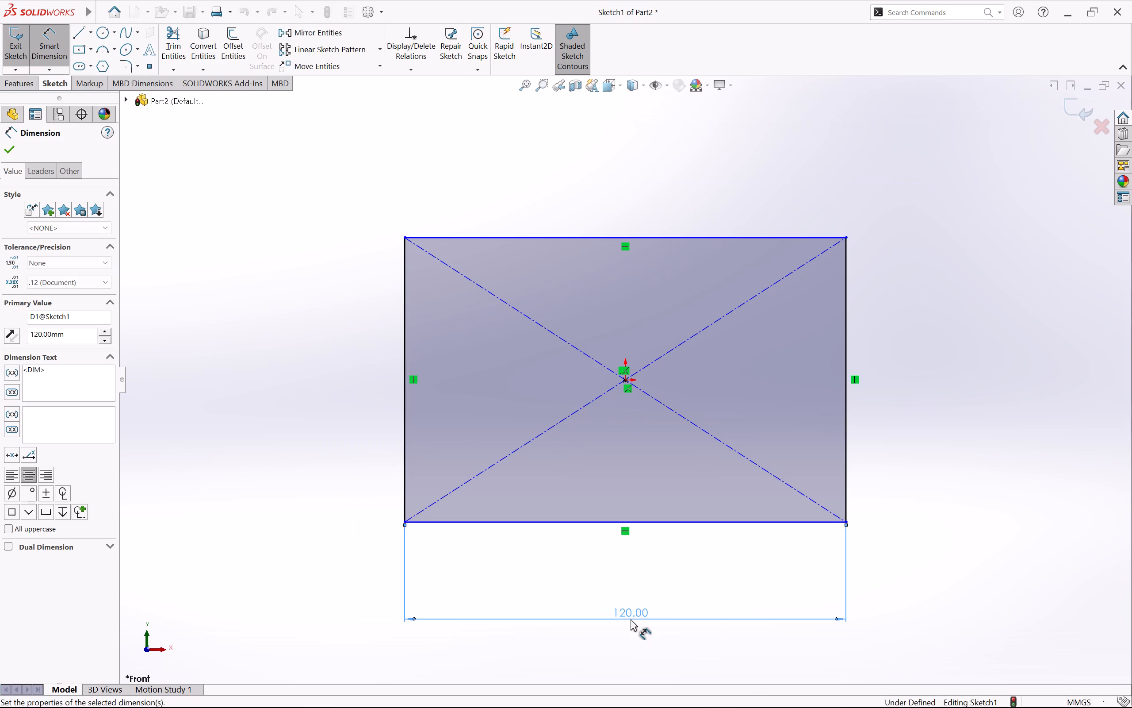
click(405, 346)
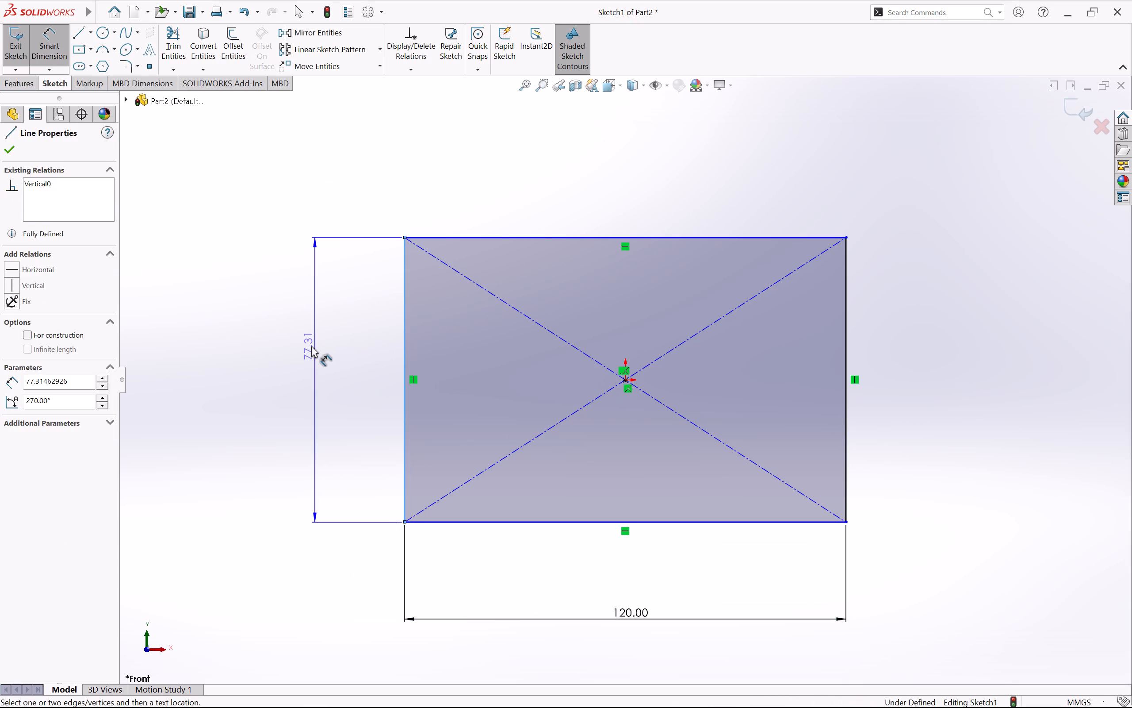
click(296, 348)
key(BackSpace)
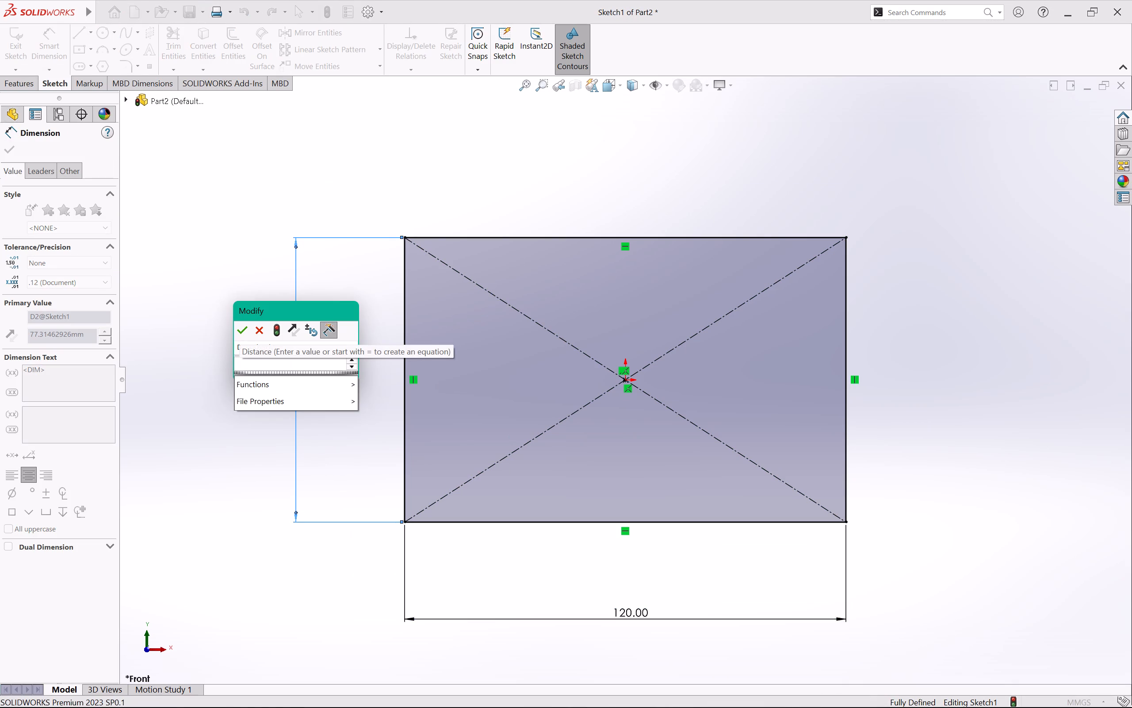
text(50)
key(Return)
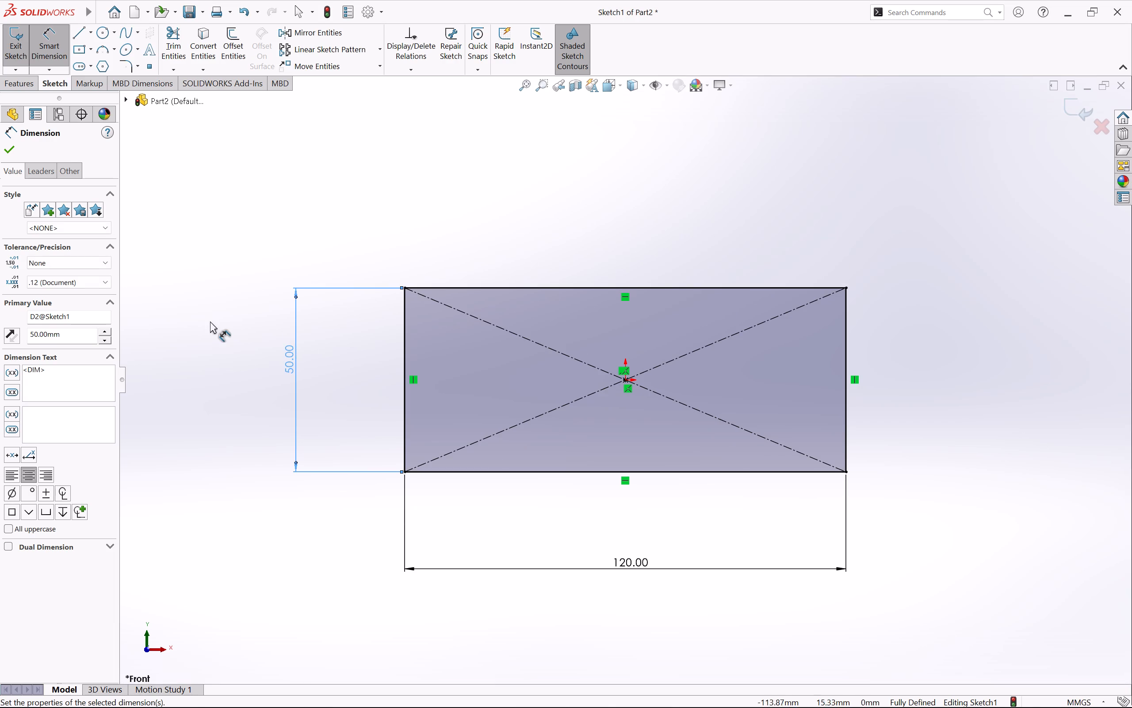
click(210, 321)
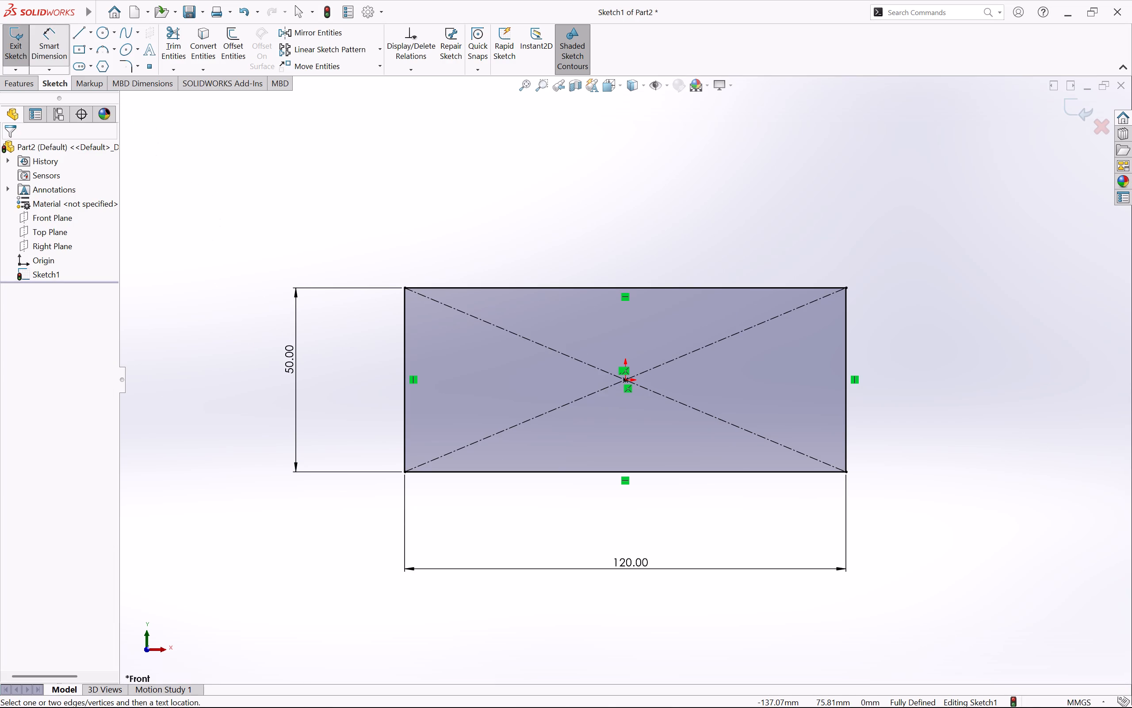
click(17, 47)
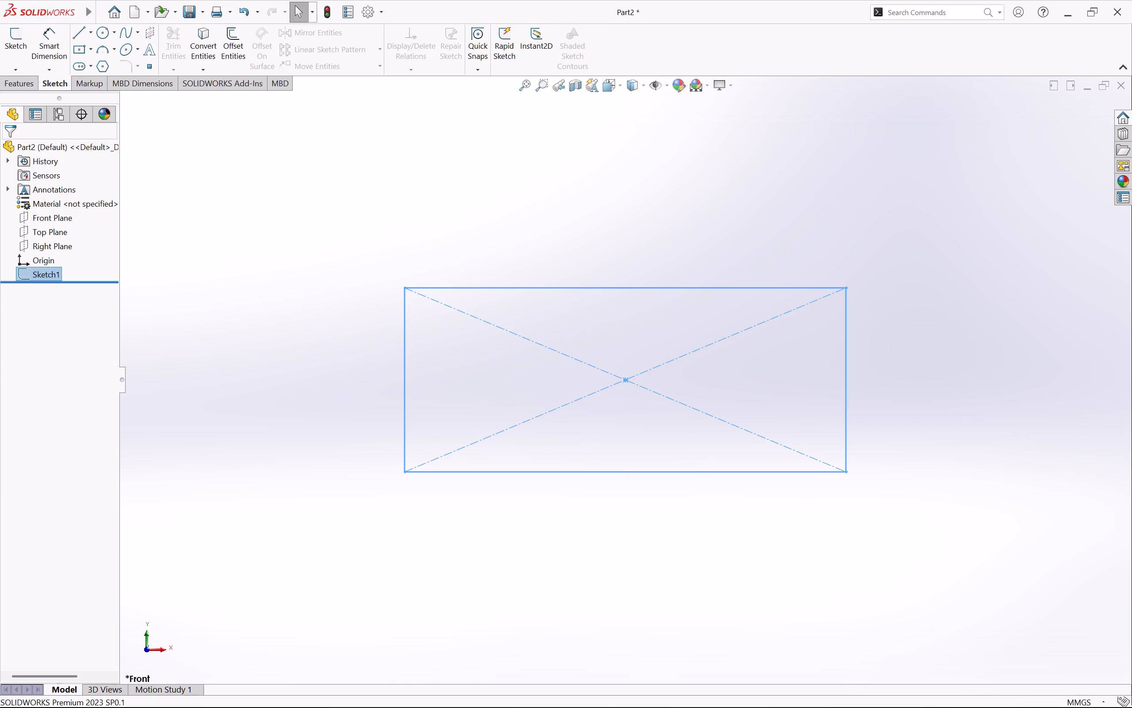
Extrude the rectangle sketch as a blind boss 10 mm deep.
click(24, 81)
click(18, 50)
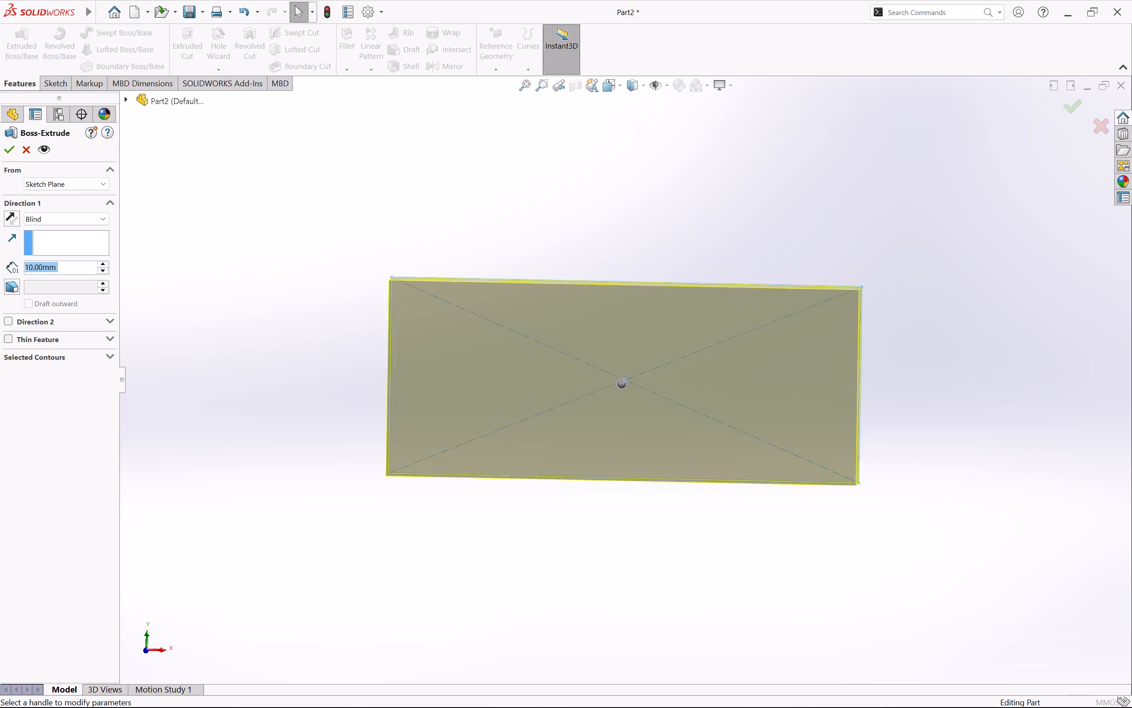
middle_drag(992, 423, 1000, 153)
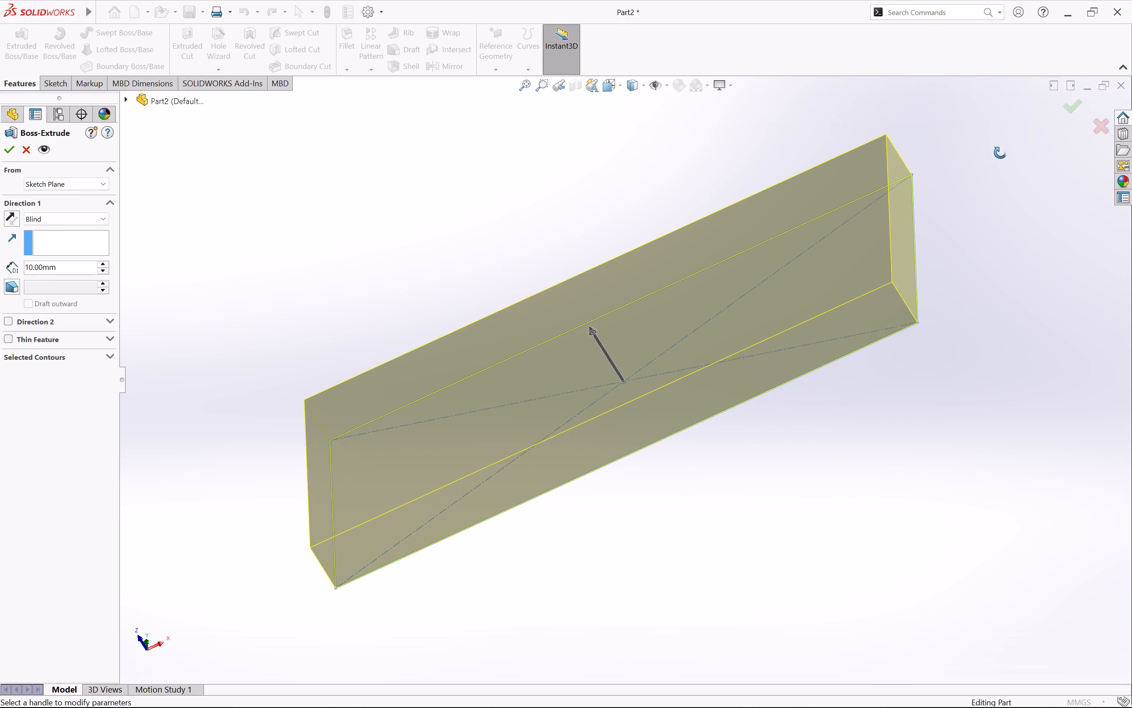
middle_drag(1000, 153, 1002, 149)
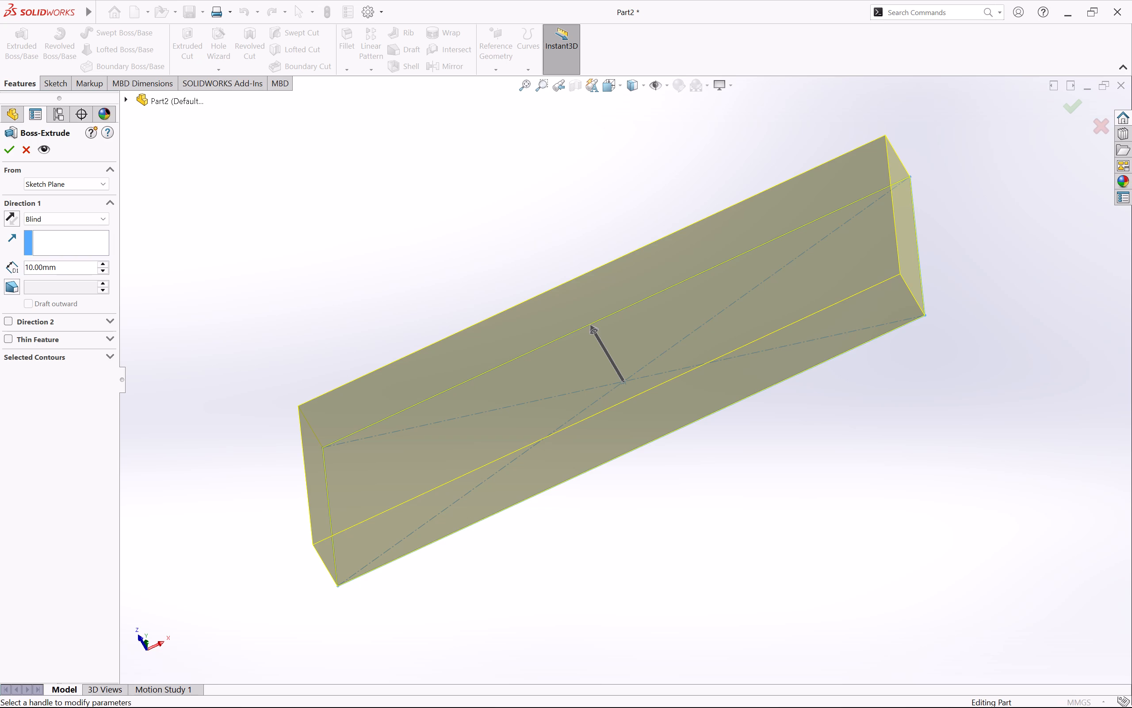
click(11, 149)
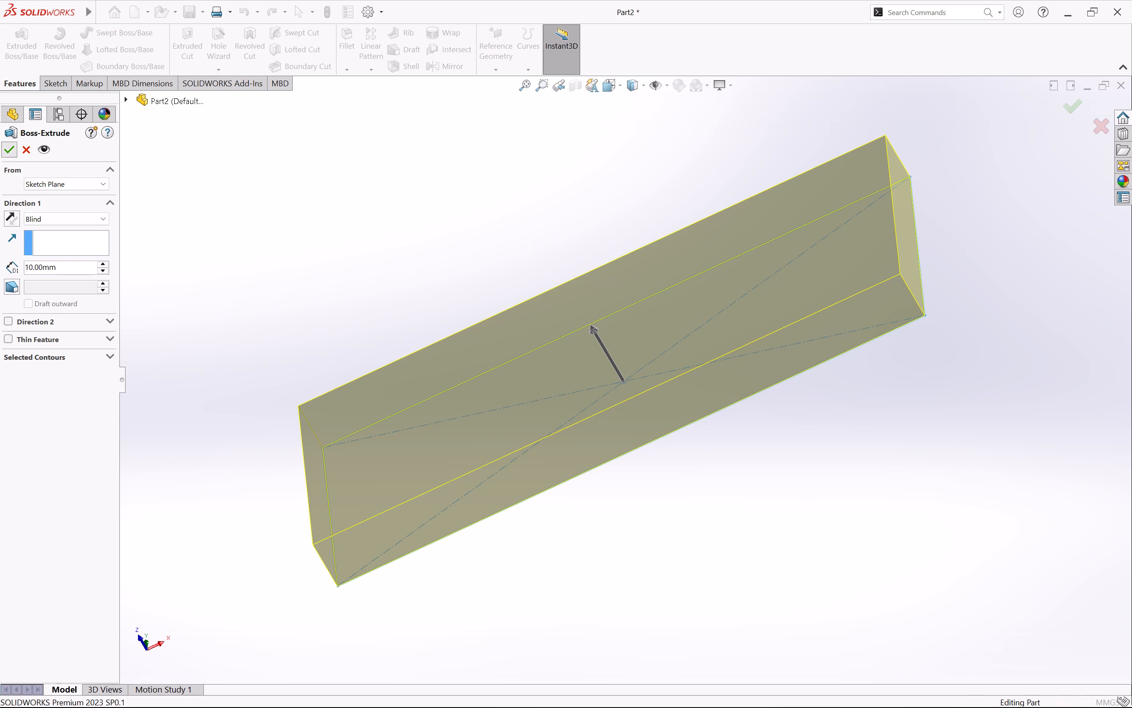
click(700, 502)
Start a new sketch on the large front face of the extruded block.
right_click(538, 358)
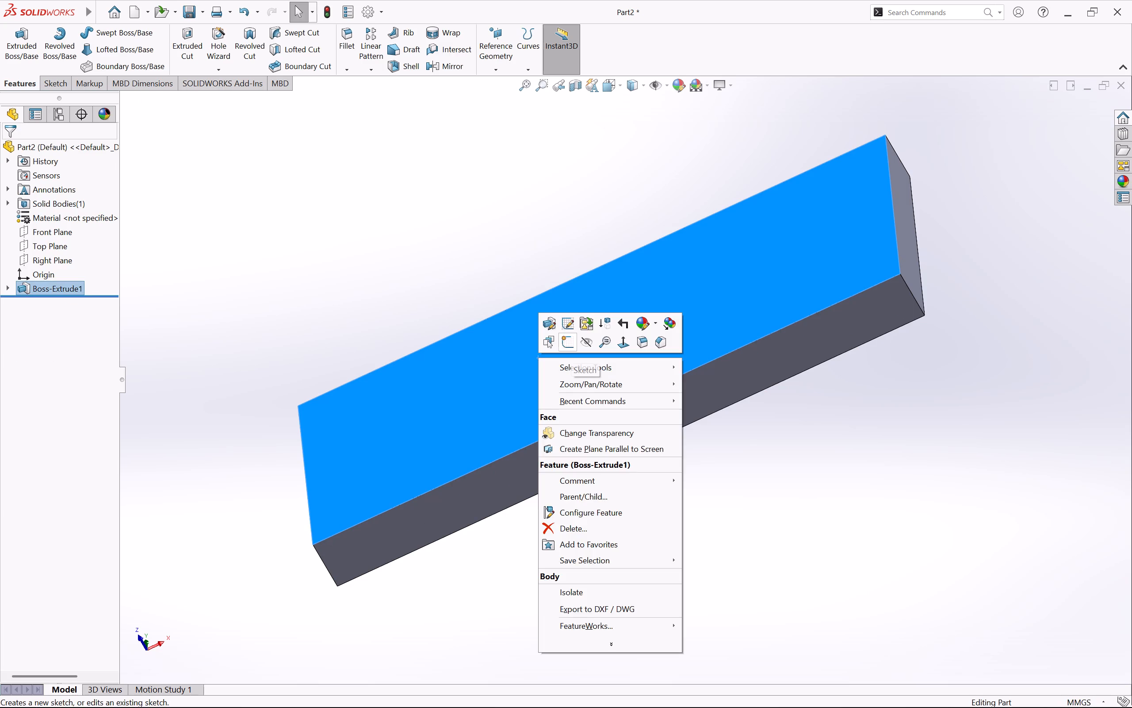
click(564, 342)
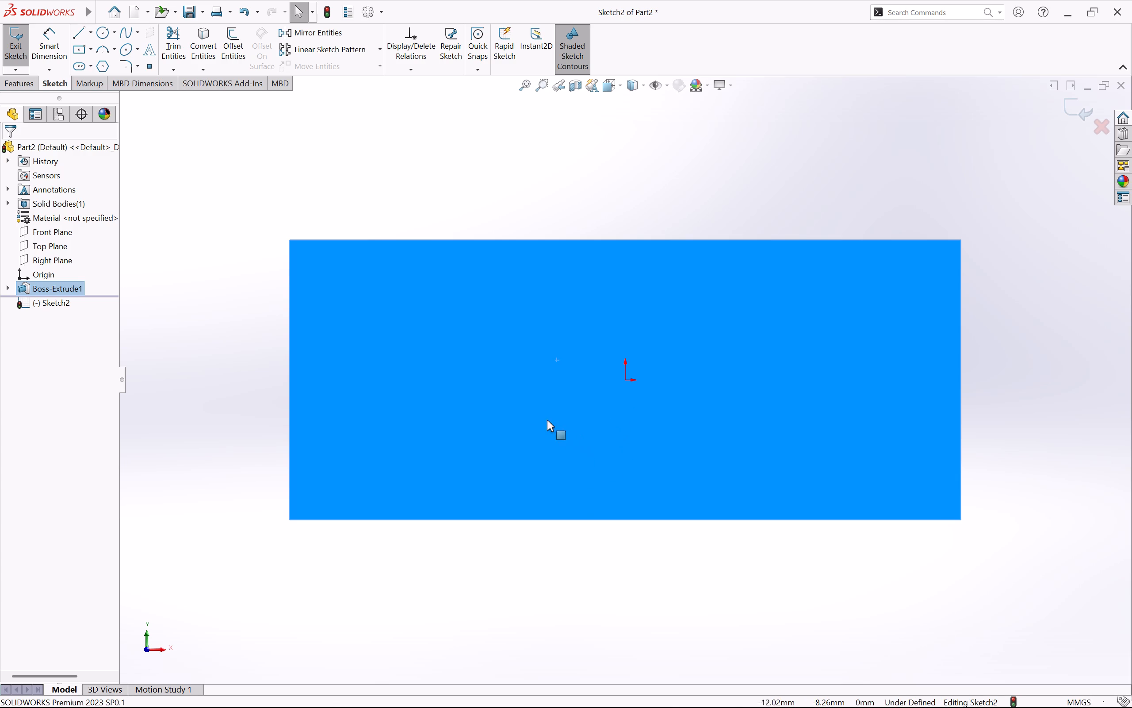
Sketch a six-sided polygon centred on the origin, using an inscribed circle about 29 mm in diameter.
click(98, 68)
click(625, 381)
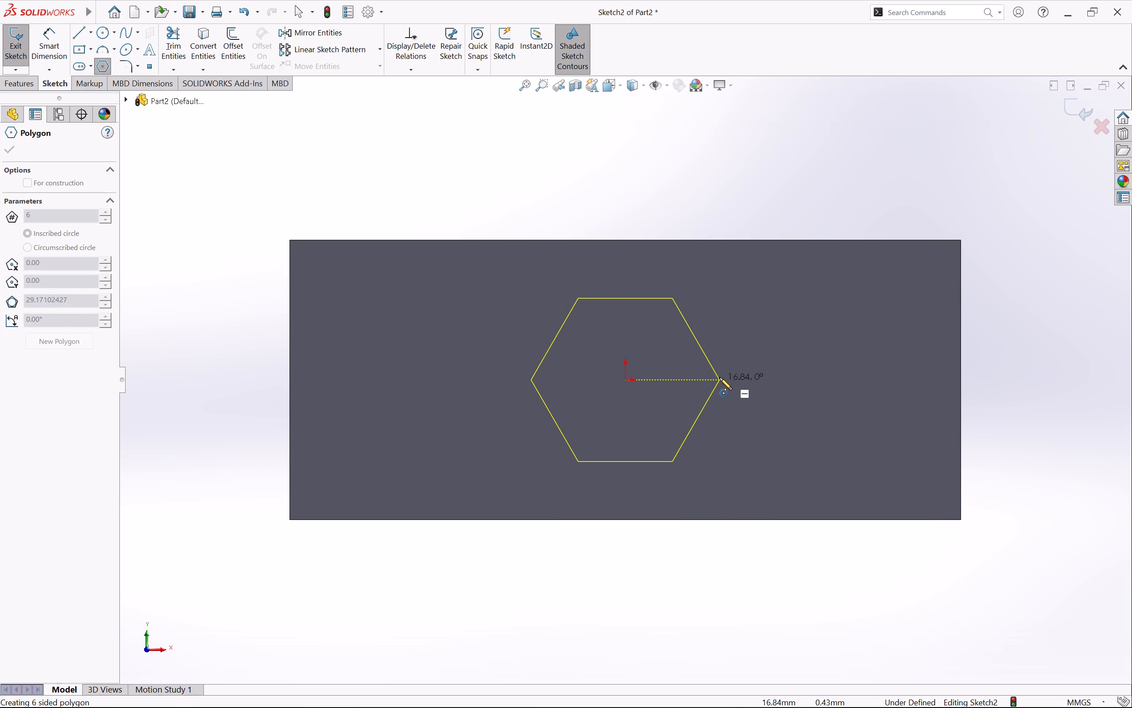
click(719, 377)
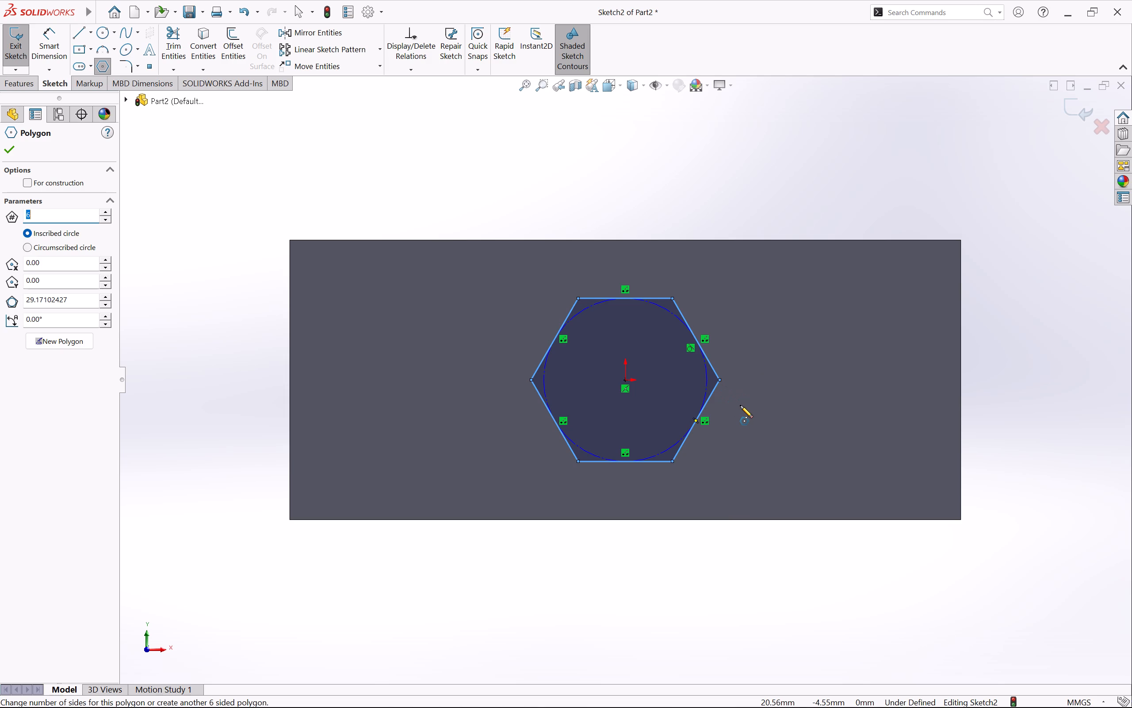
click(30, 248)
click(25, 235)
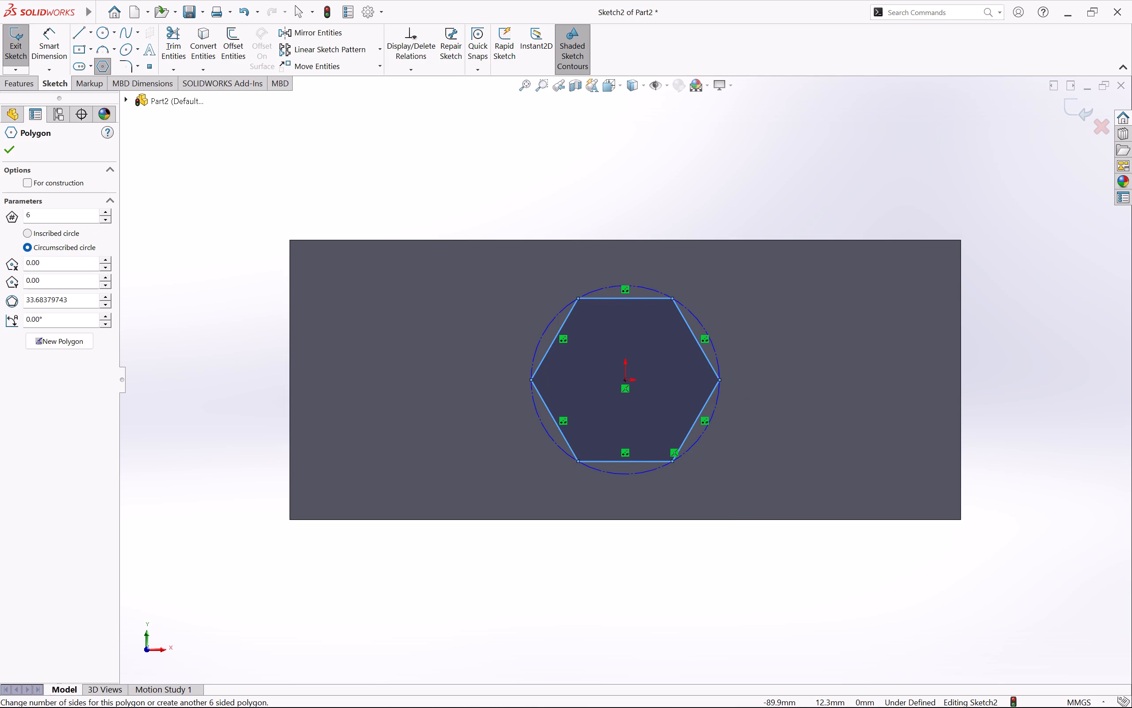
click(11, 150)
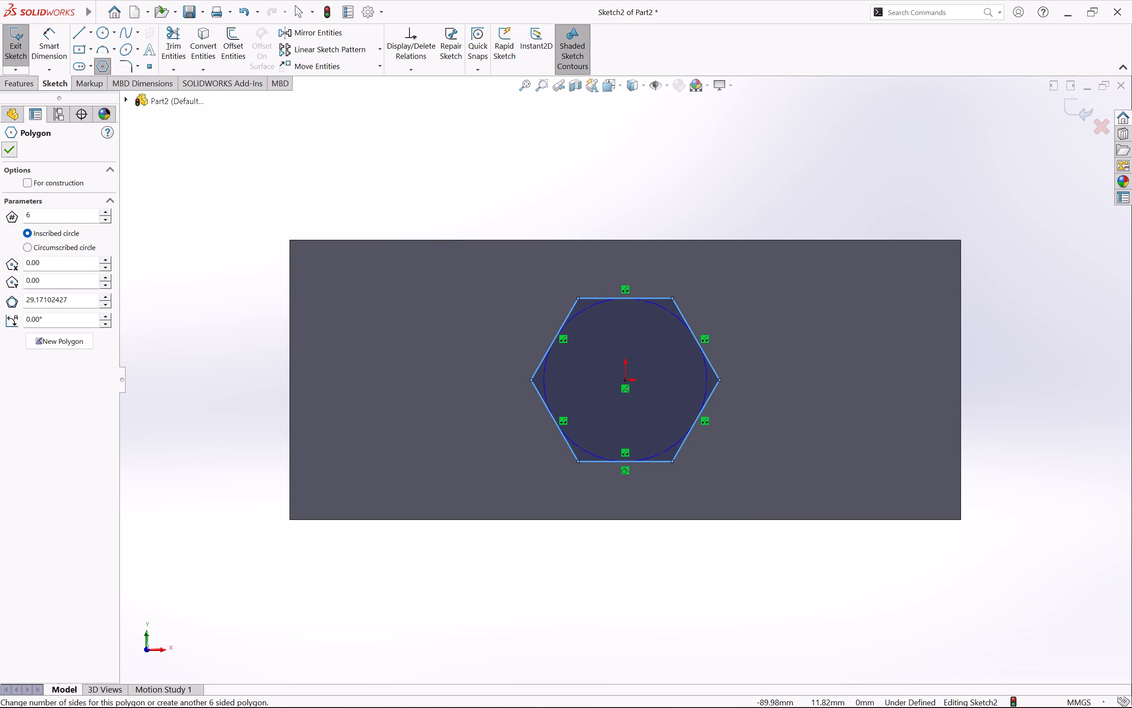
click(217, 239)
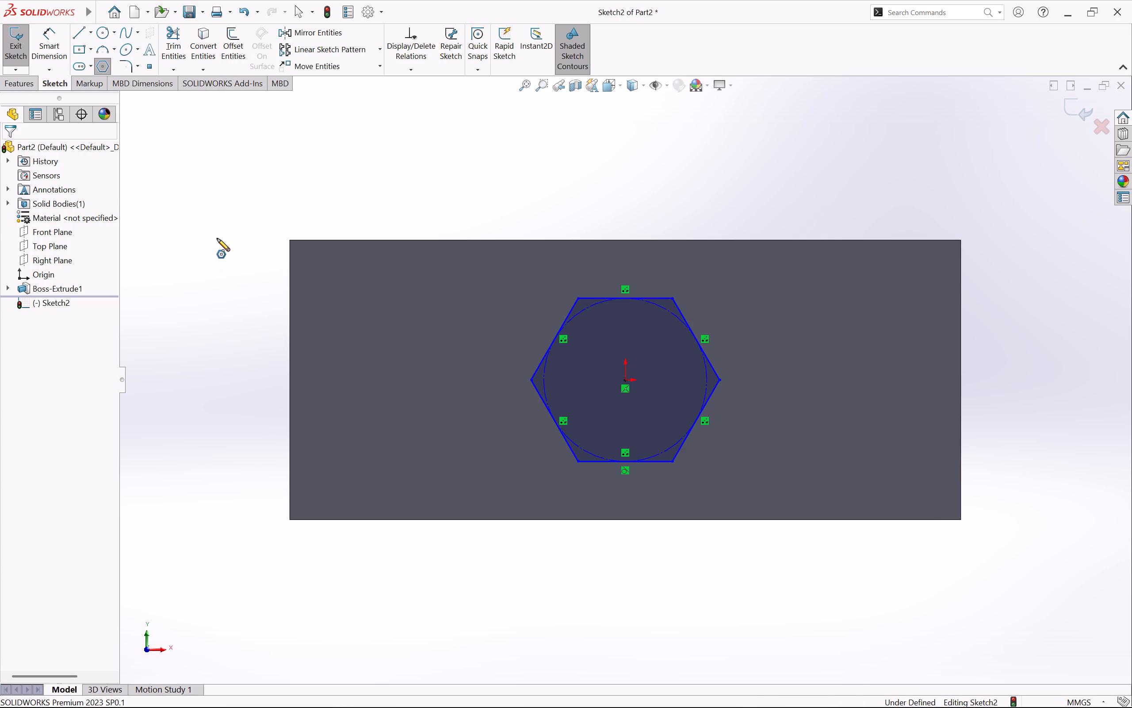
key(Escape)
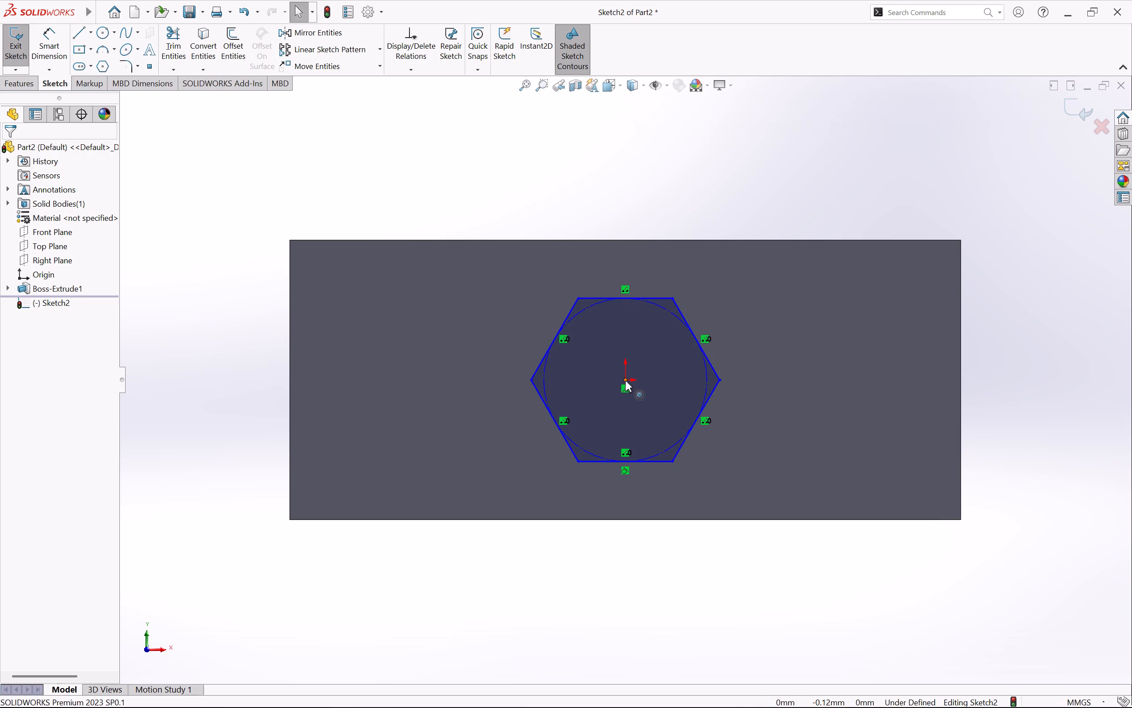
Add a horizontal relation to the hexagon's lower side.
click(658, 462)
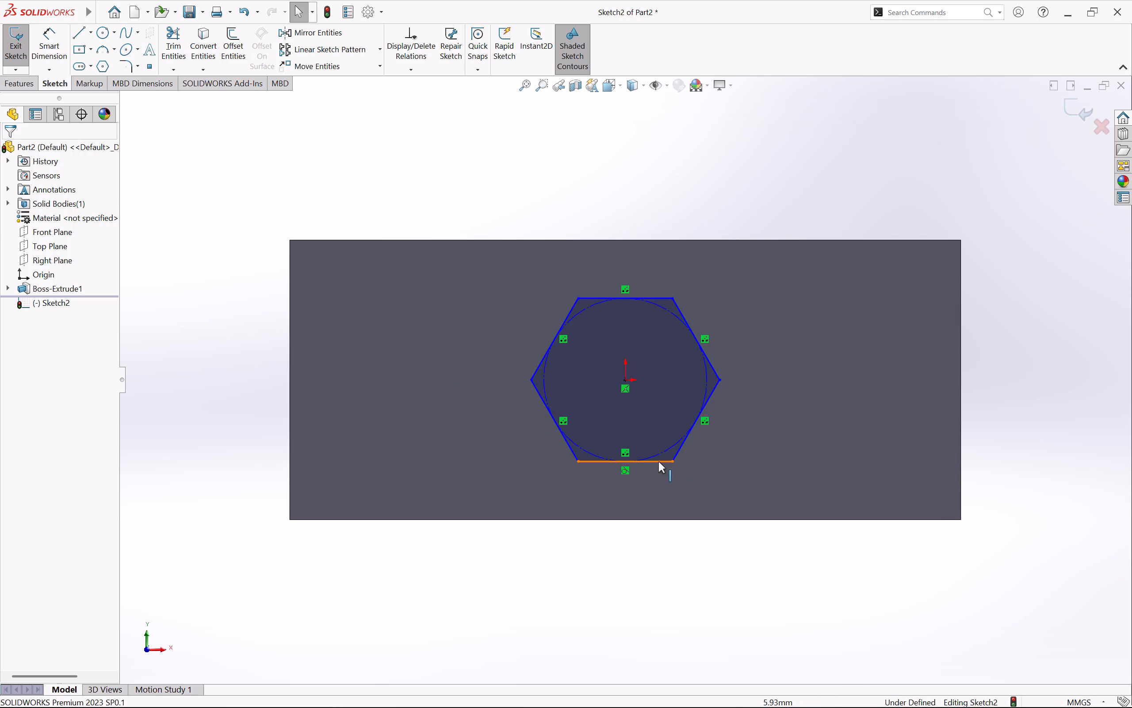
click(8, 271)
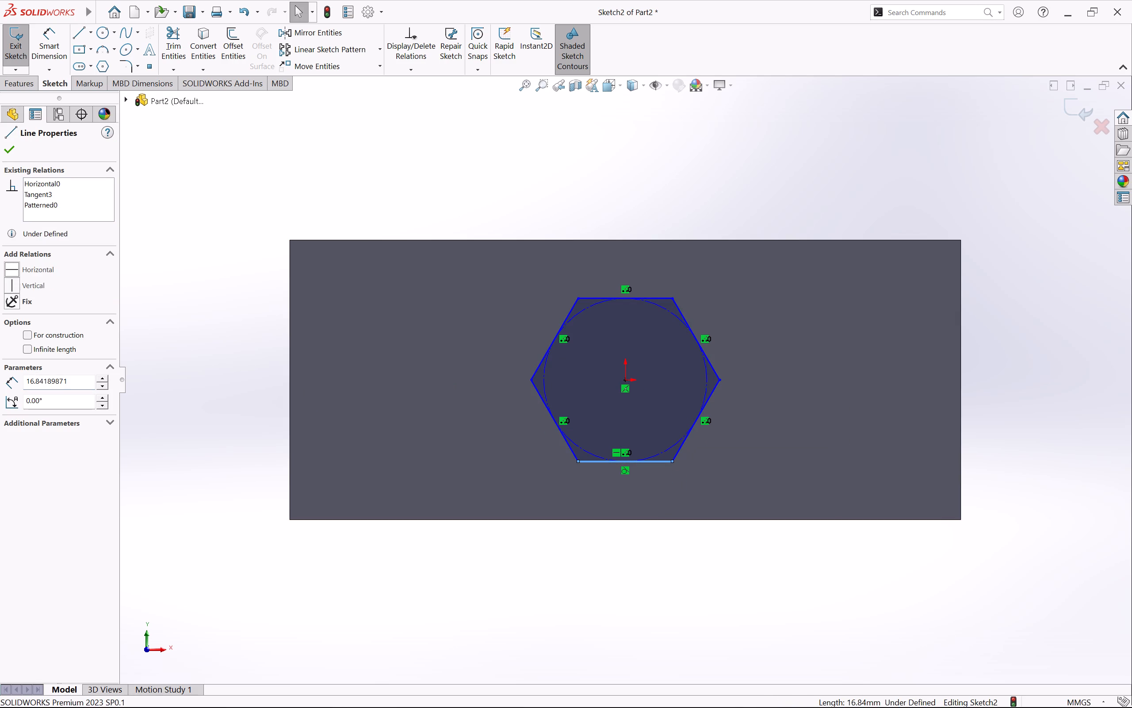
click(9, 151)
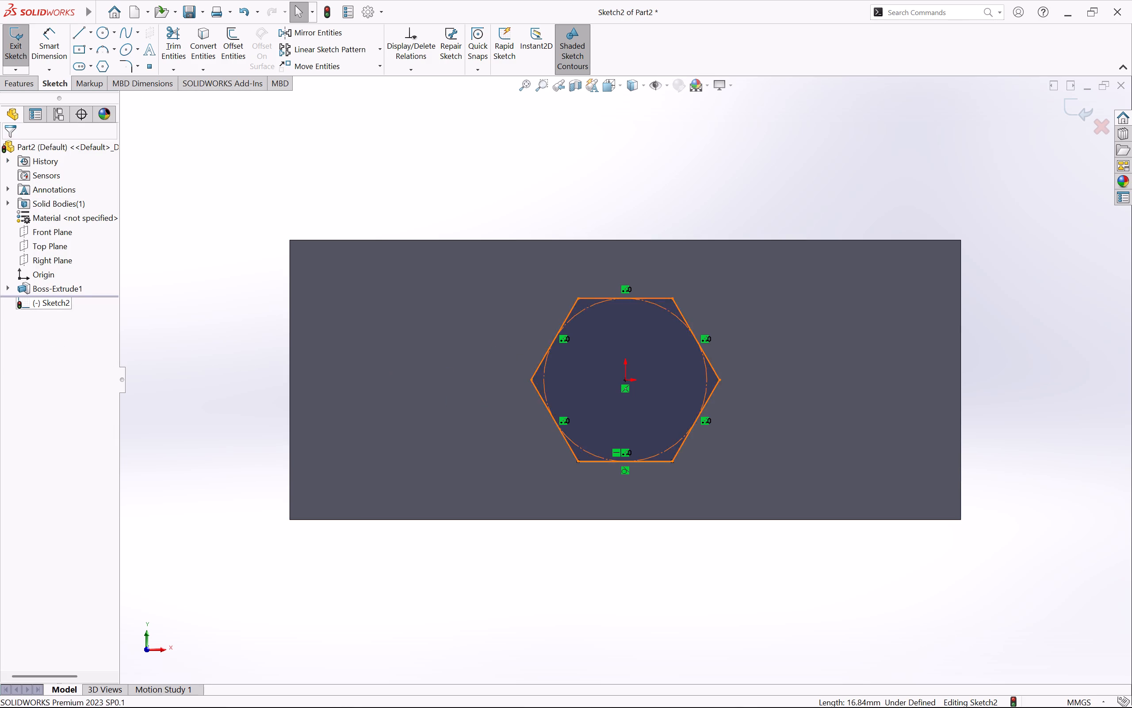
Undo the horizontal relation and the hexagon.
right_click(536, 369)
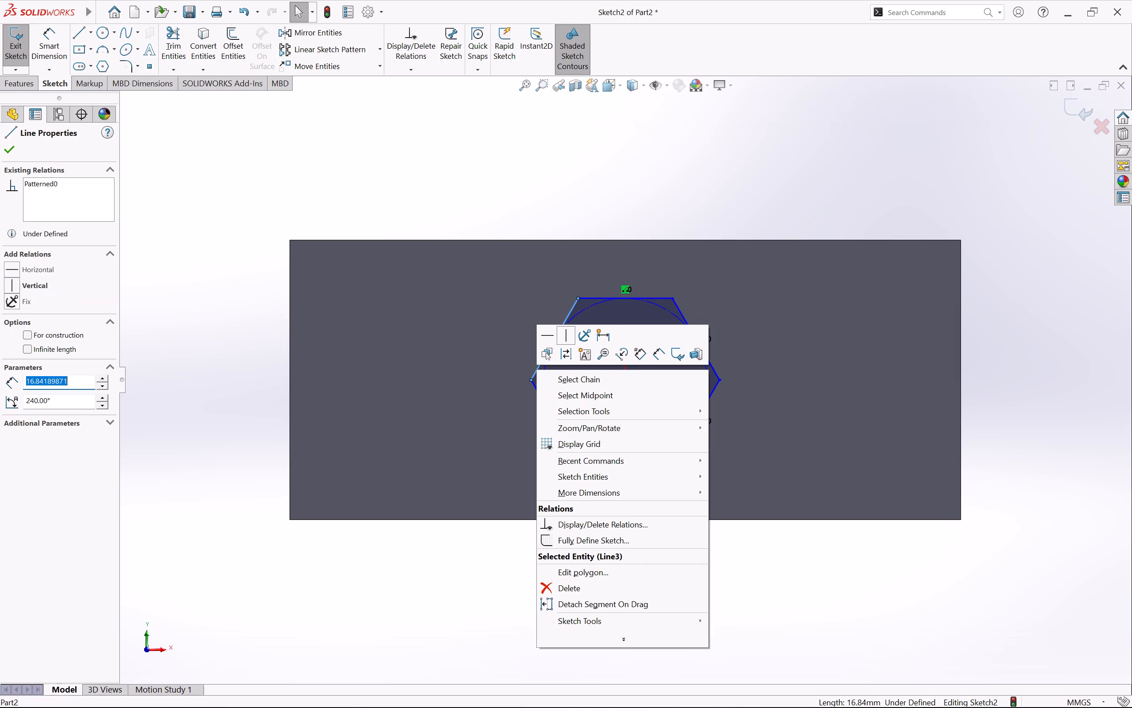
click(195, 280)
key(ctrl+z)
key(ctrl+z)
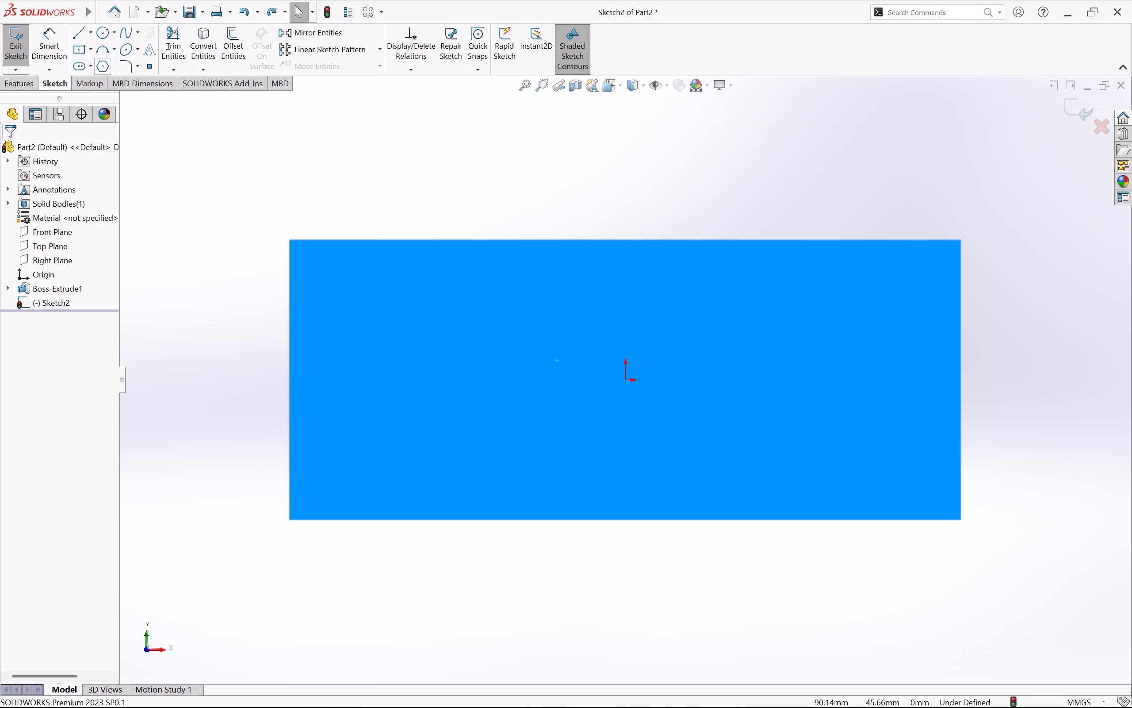
Sketch an eight-sided polygon centred on the origin, using an inscribed circle about 33 mm in diameter.
click(102, 69)
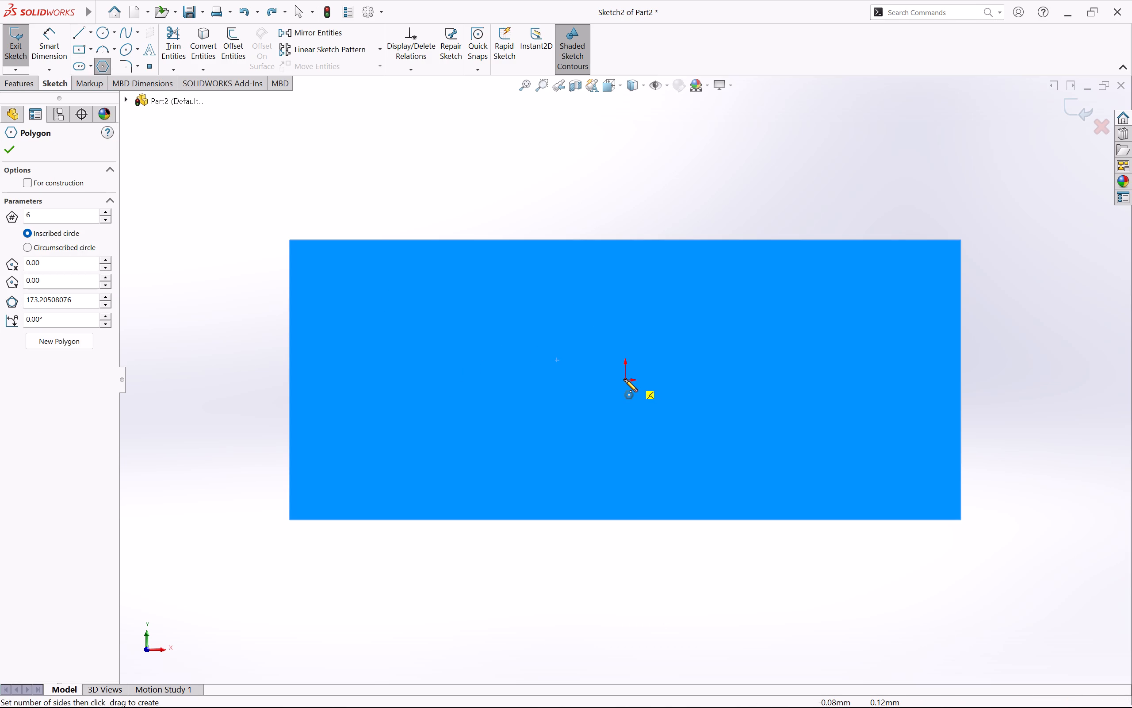
click(625, 380)
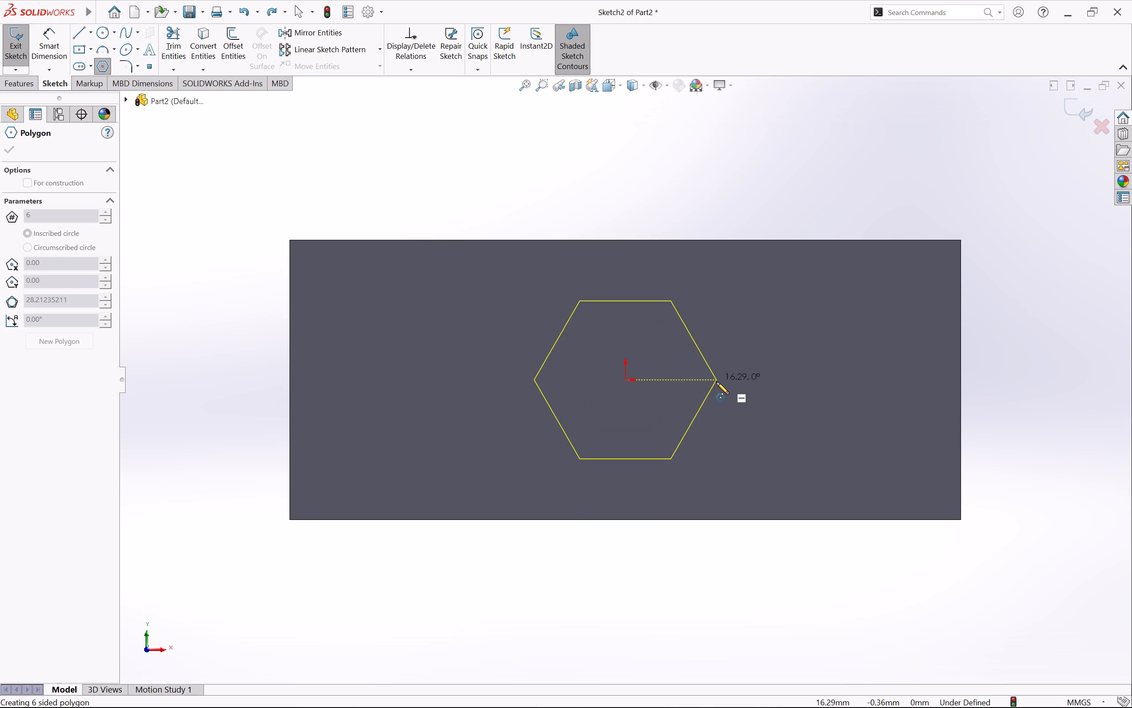
click(730, 382)
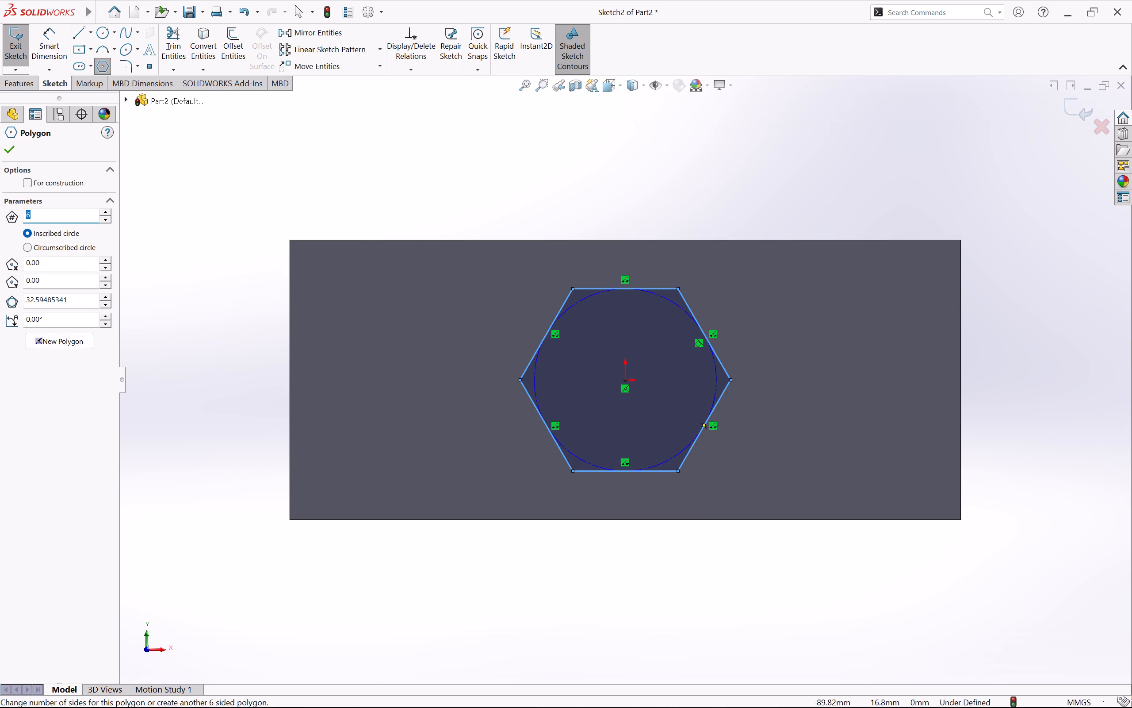
key(BackSpace)
key(8)
key(Return)
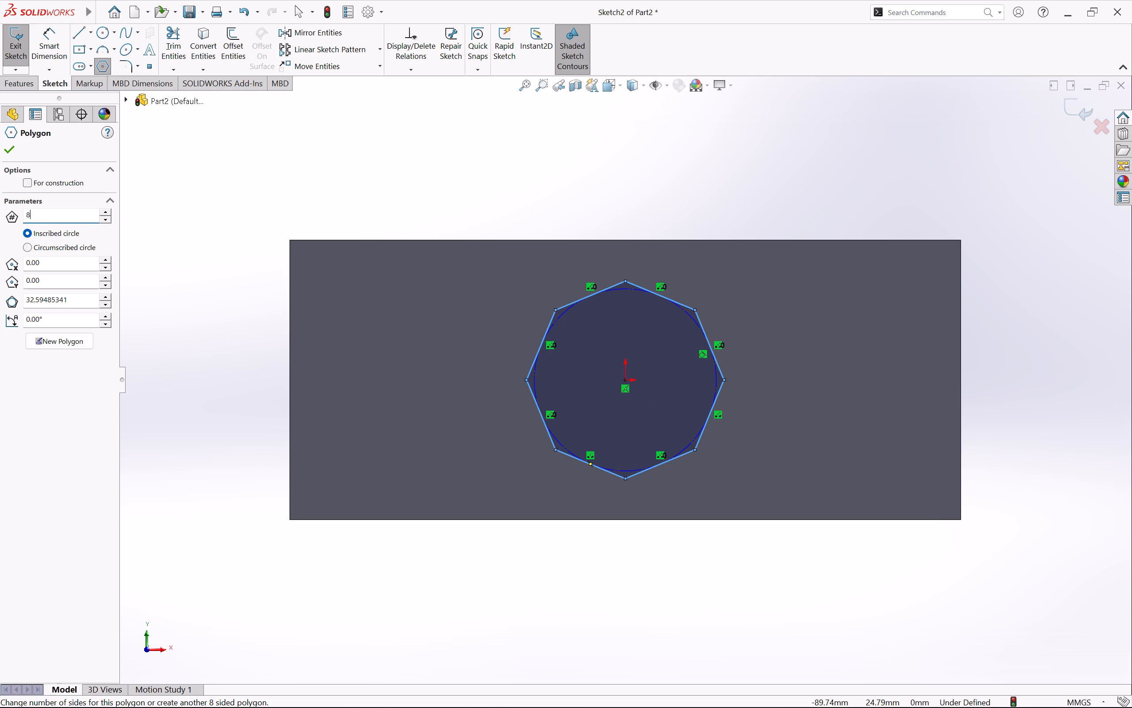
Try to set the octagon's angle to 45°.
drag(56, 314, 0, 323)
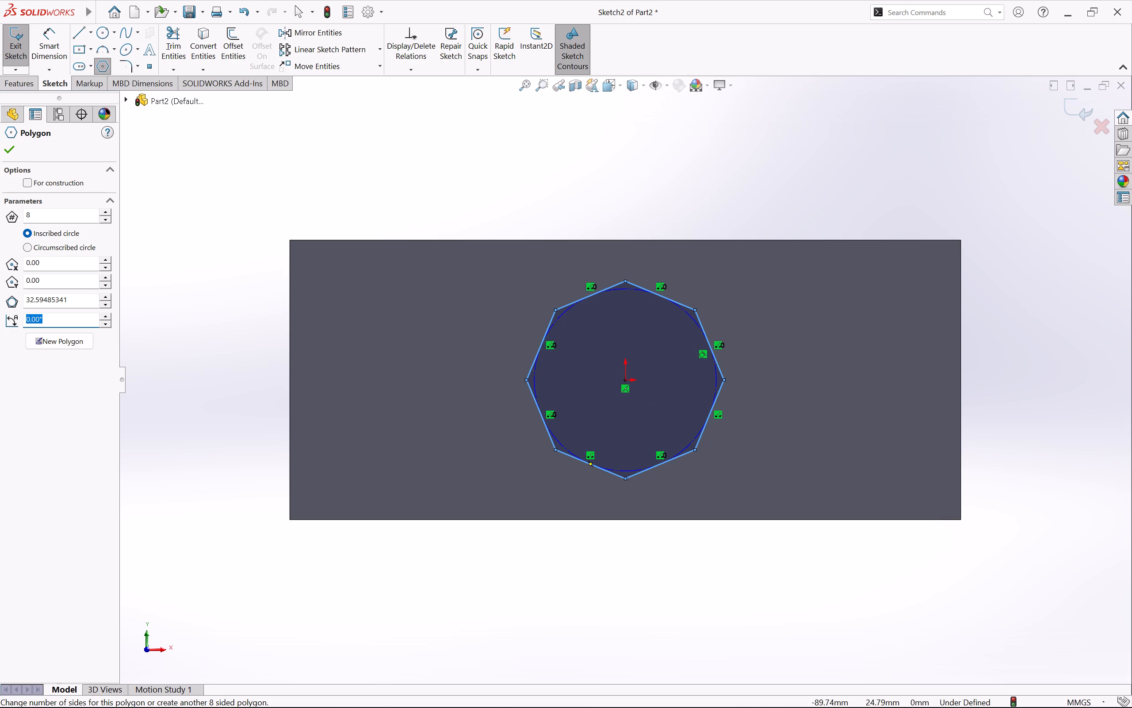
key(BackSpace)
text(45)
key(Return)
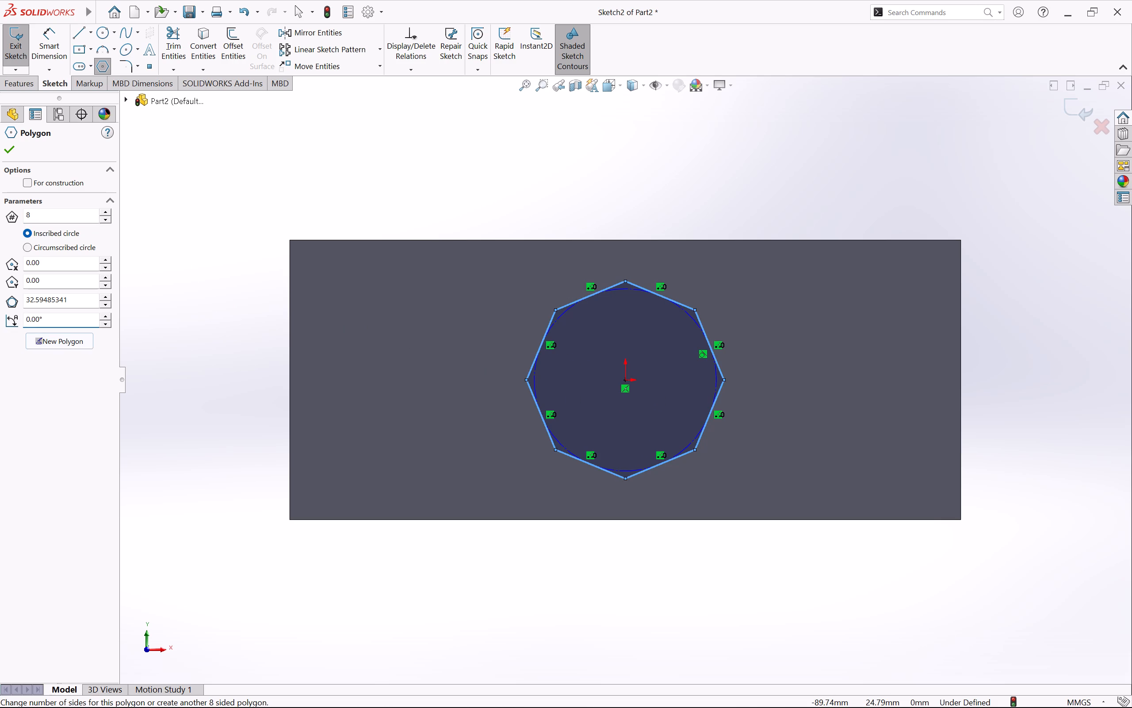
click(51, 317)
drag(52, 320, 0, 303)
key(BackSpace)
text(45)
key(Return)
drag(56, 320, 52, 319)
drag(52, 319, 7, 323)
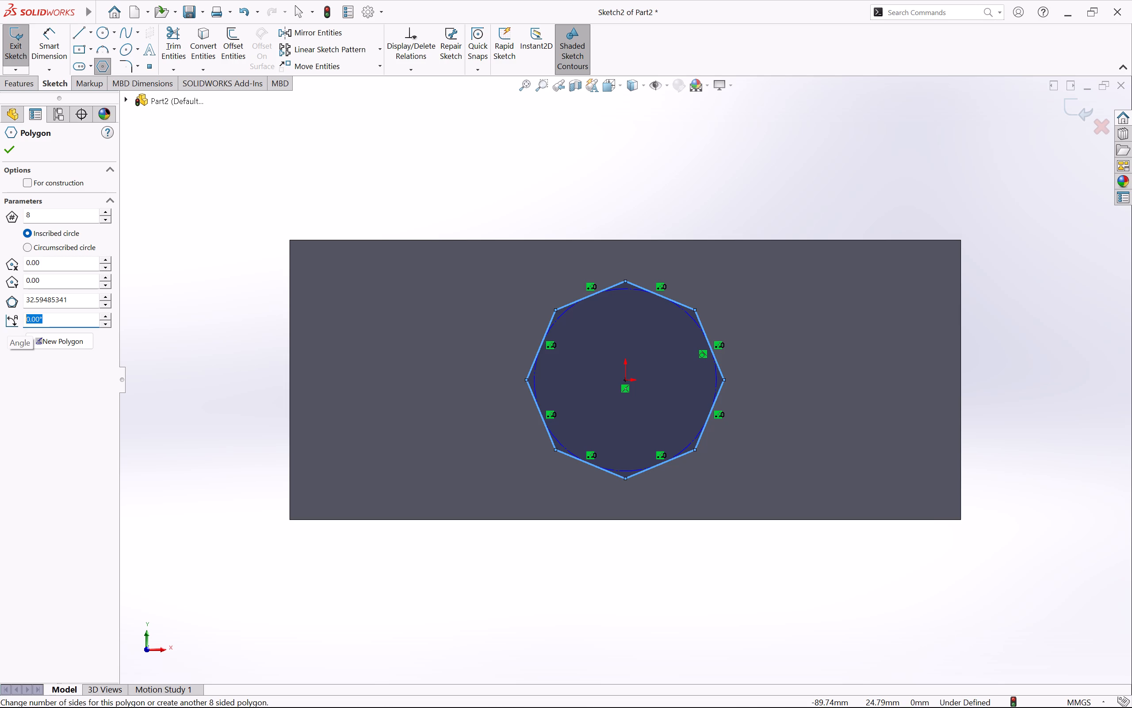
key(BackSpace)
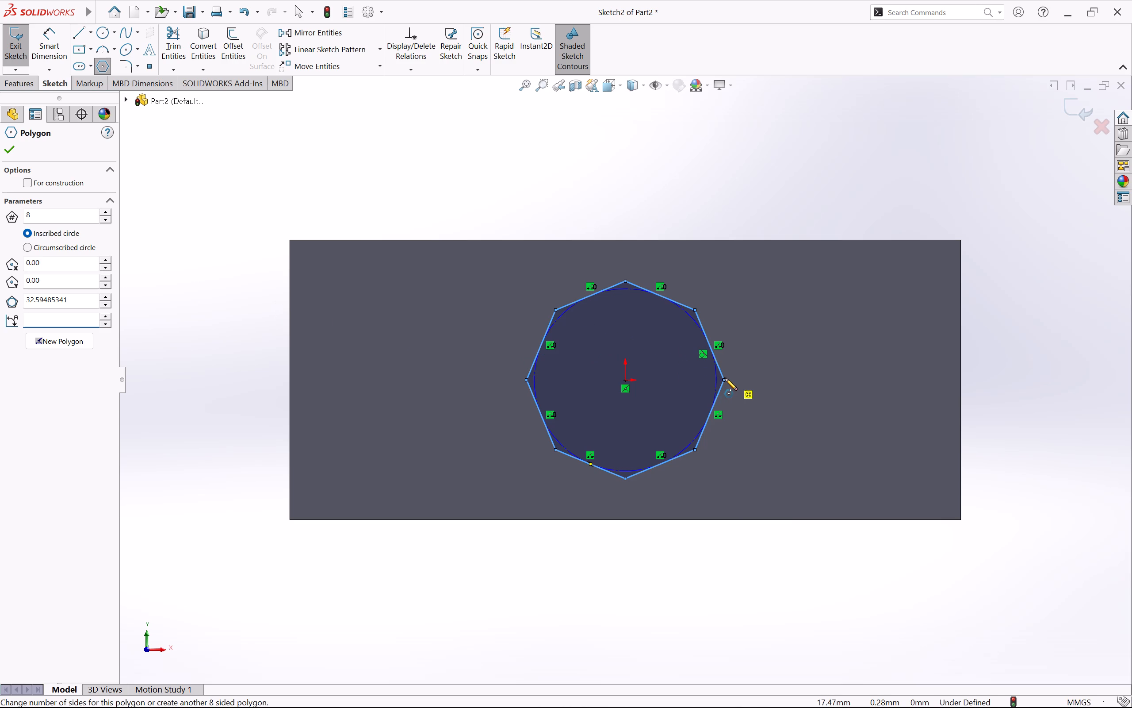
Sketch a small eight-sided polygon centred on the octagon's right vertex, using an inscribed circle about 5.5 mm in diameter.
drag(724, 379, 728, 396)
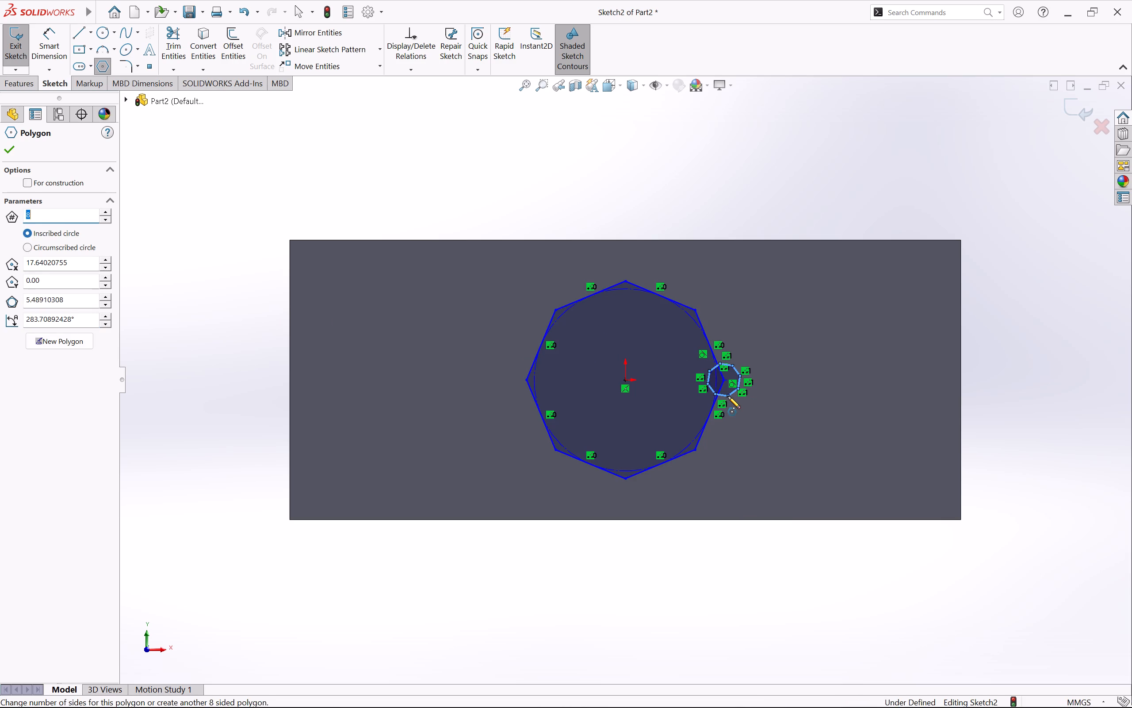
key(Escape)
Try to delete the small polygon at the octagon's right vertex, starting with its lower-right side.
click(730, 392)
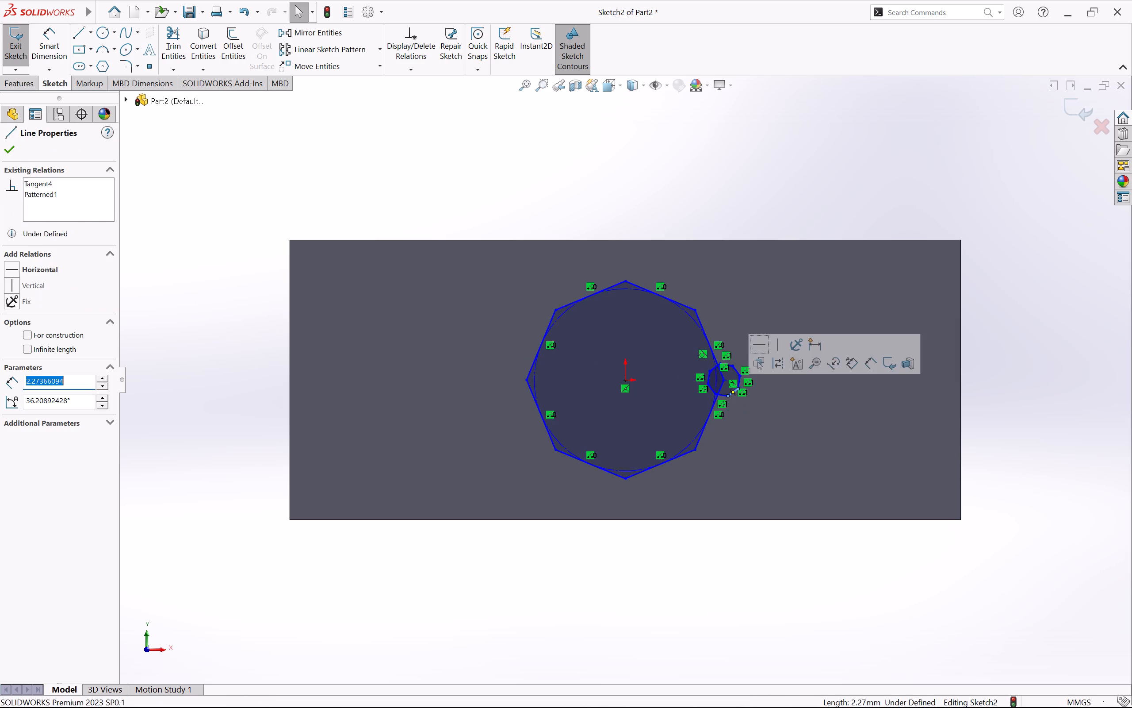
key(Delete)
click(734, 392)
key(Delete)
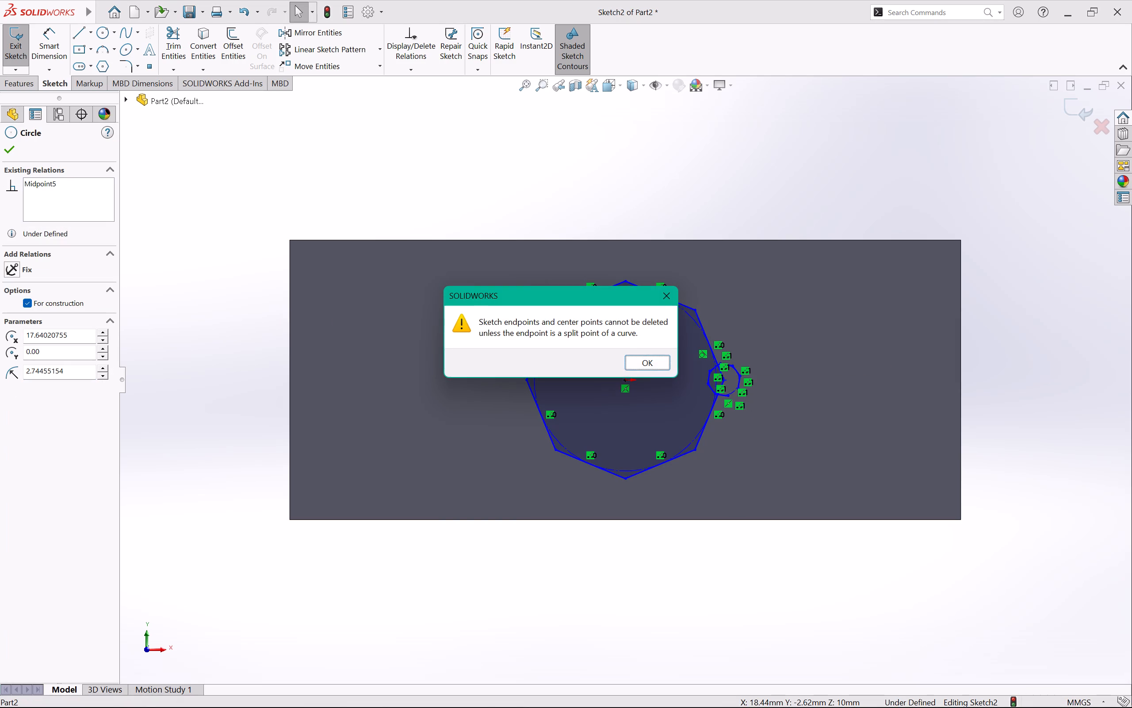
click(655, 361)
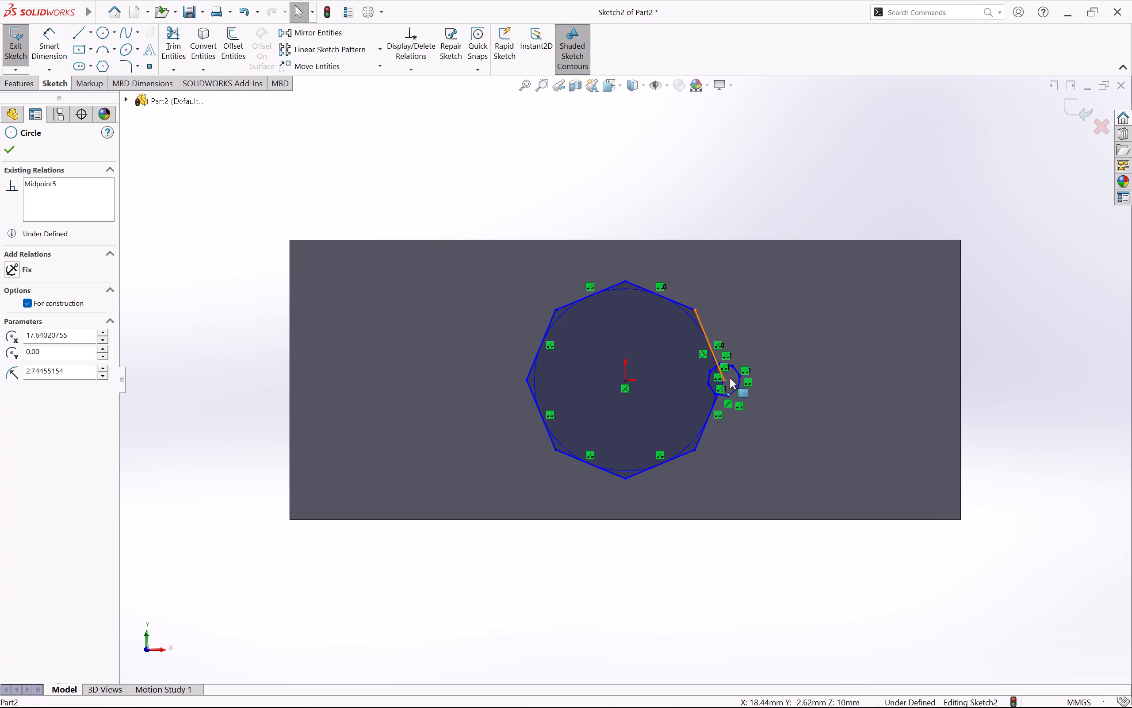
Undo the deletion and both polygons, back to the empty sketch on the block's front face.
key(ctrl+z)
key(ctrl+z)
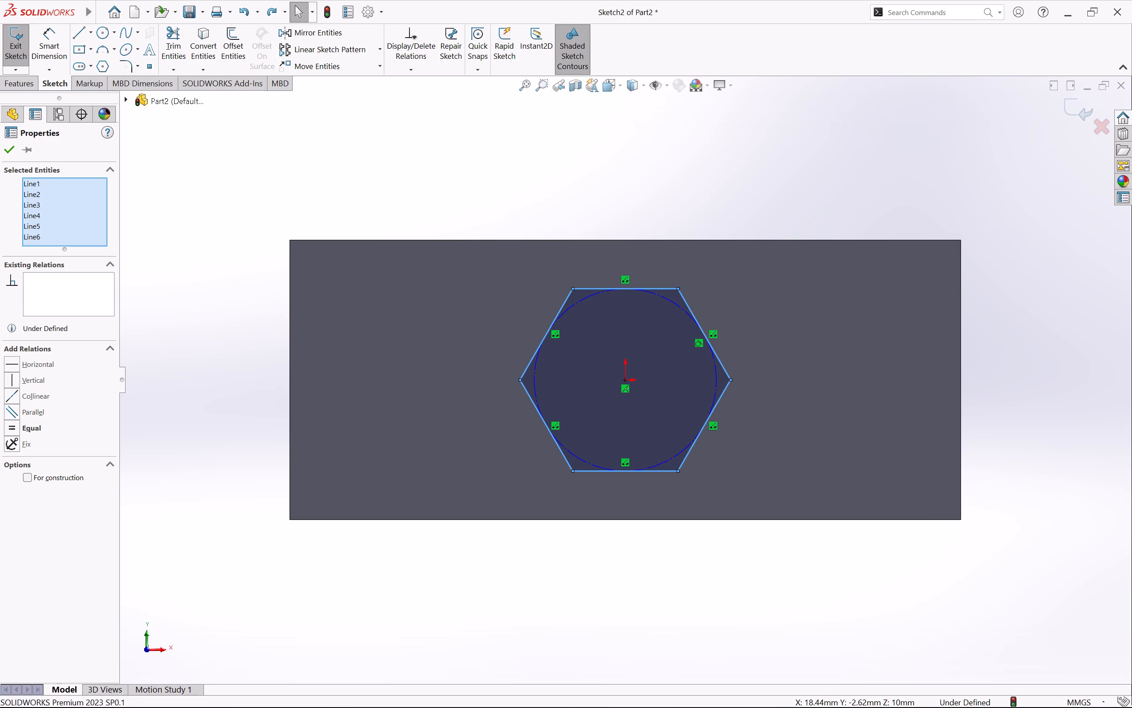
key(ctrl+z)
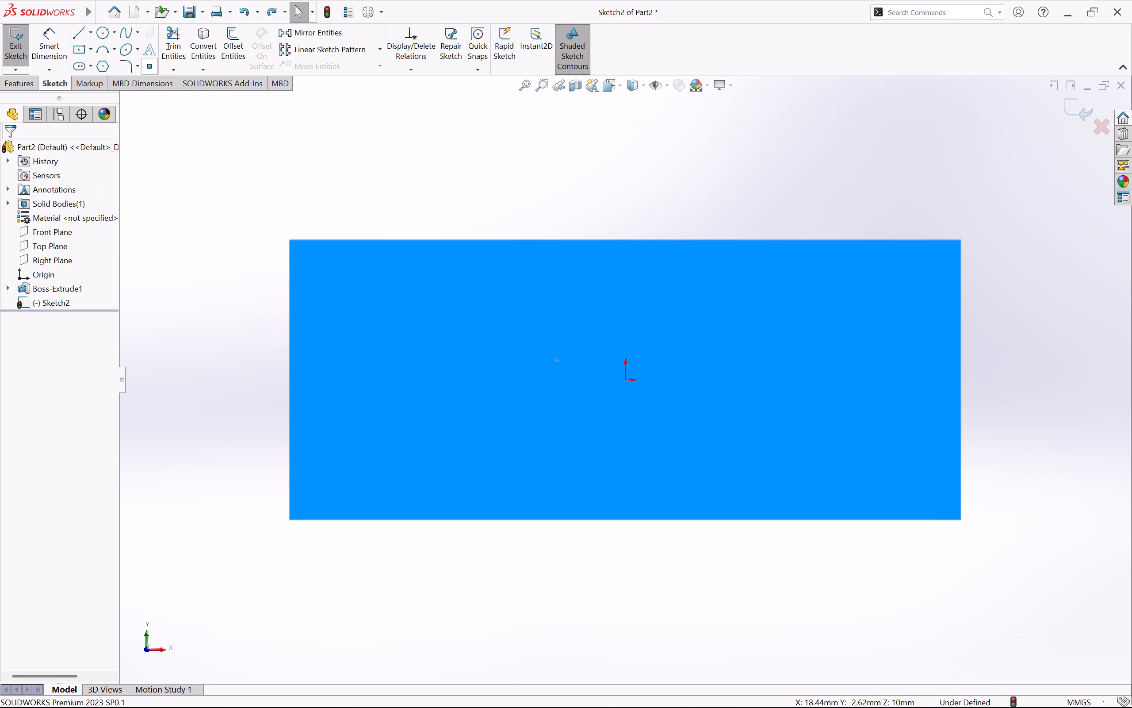
Sketch an eight-sided polygon centred on the origin, inscribed circle about 34 mm in diameter, rotated to about 337° with its lower side nearly level.
click(102, 67)
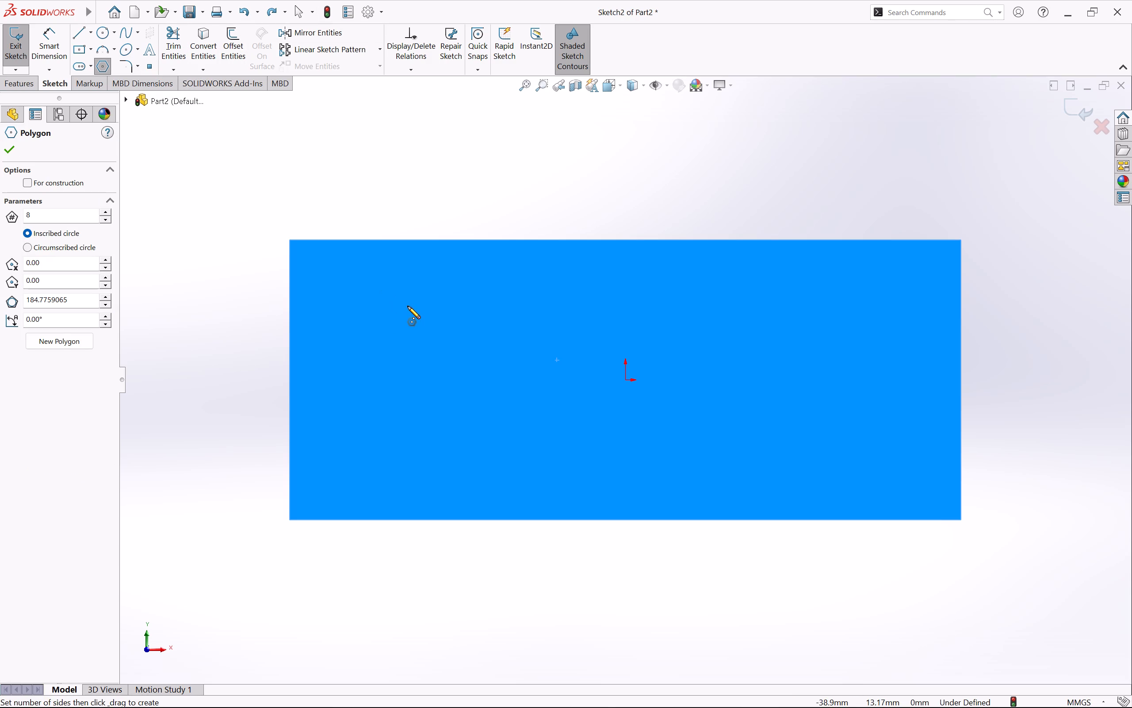
click(626, 381)
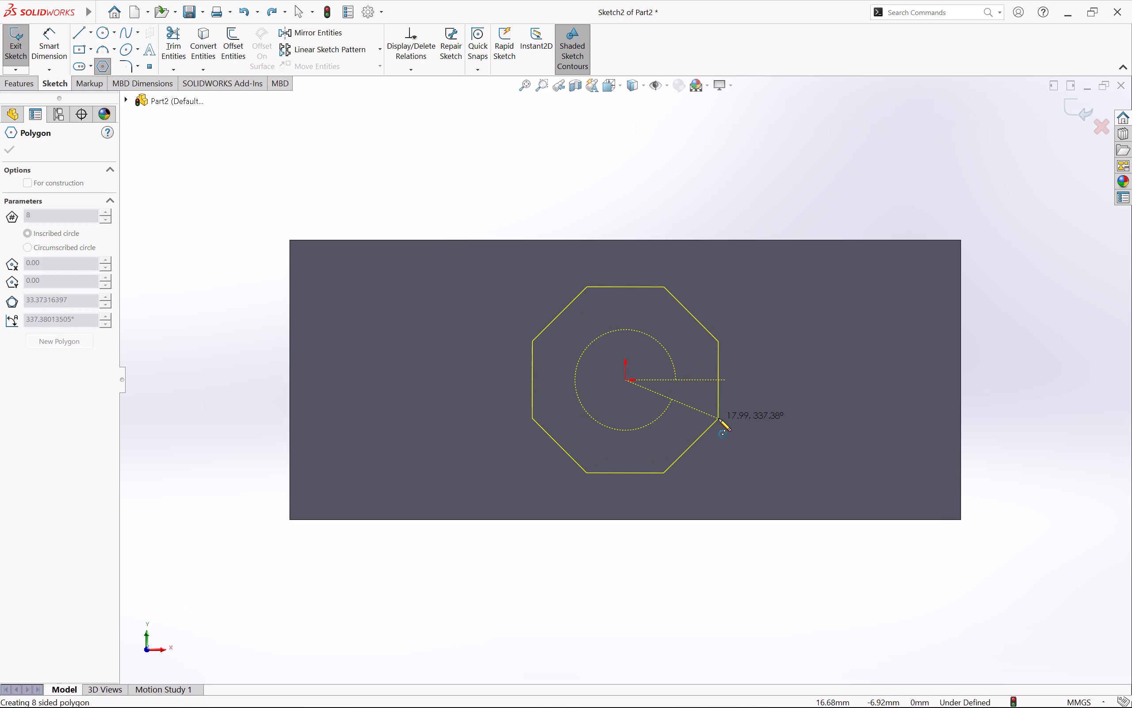
click(719, 420)
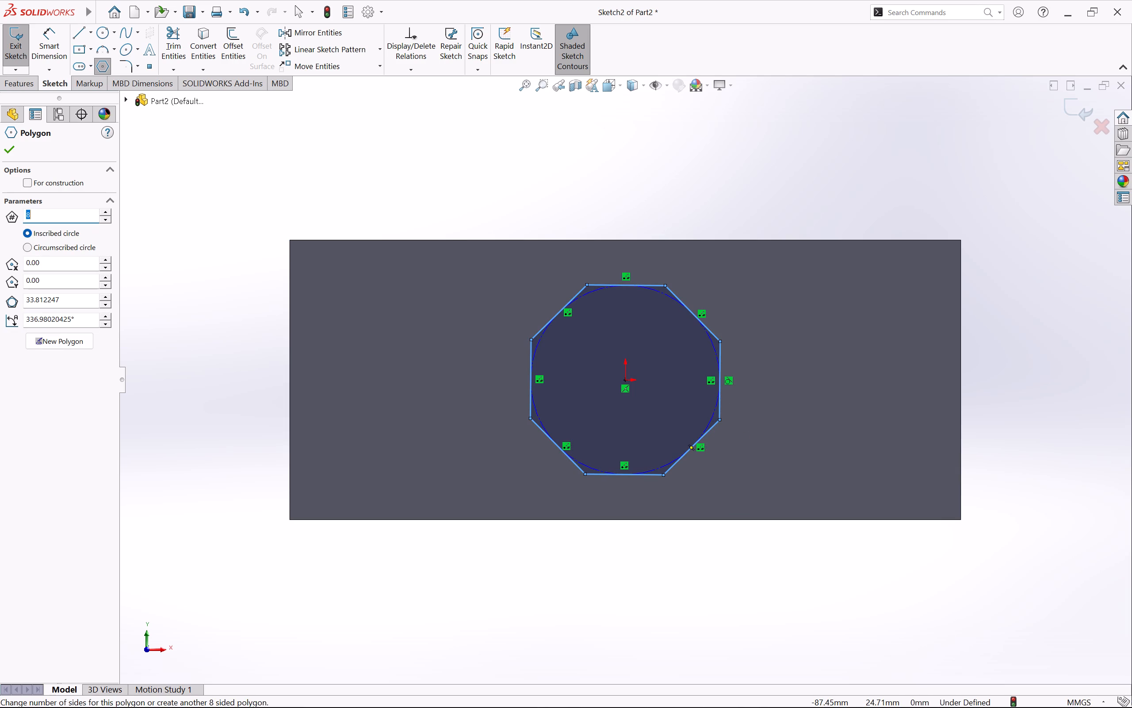
click(5, 150)
click(158, 258)
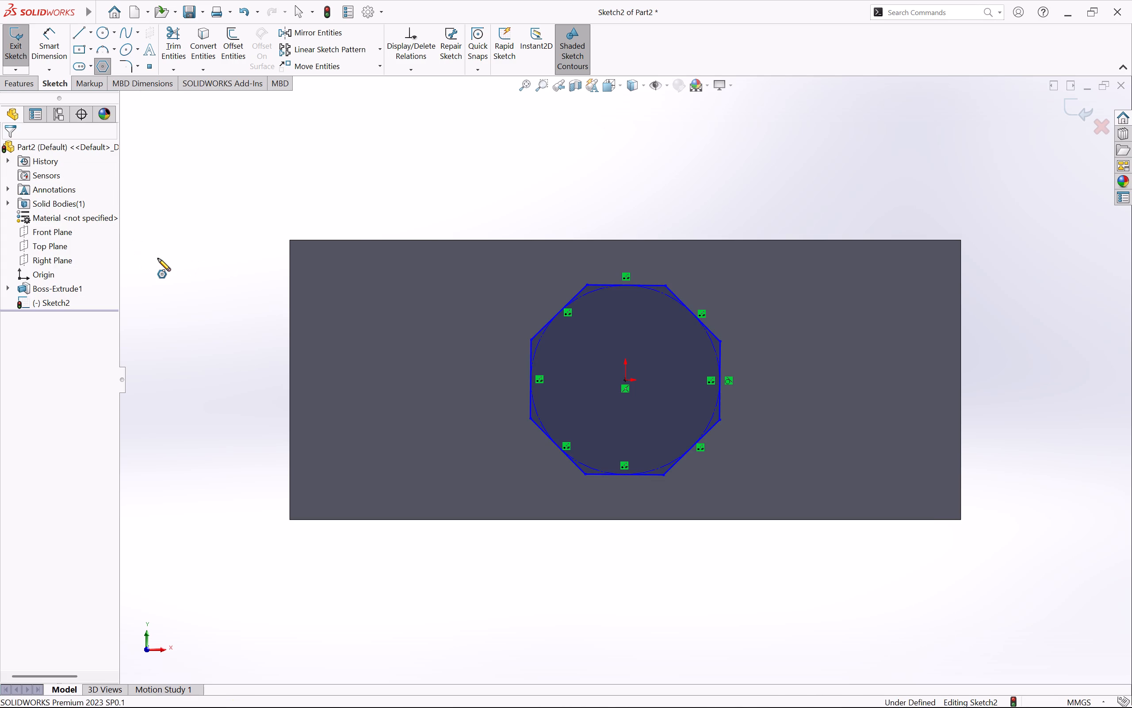
key(Escape)
key(Escape)
Add a horizontal relation to the octagon's lower side.
click(614, 477)
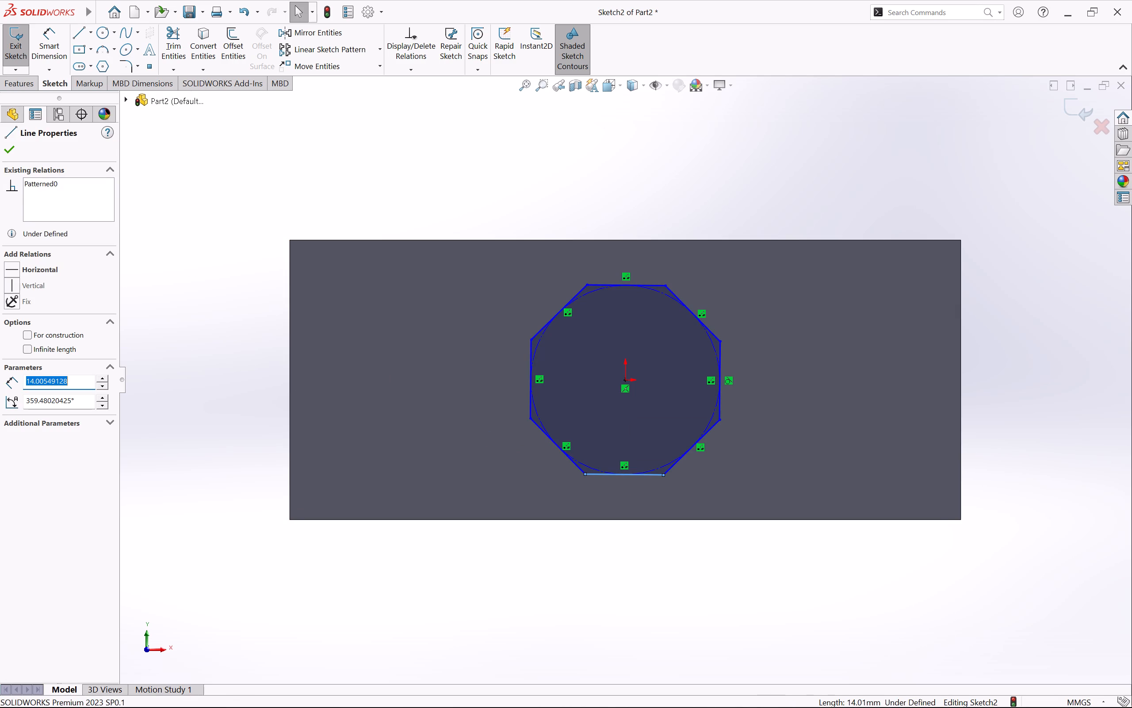
click(11, 270)
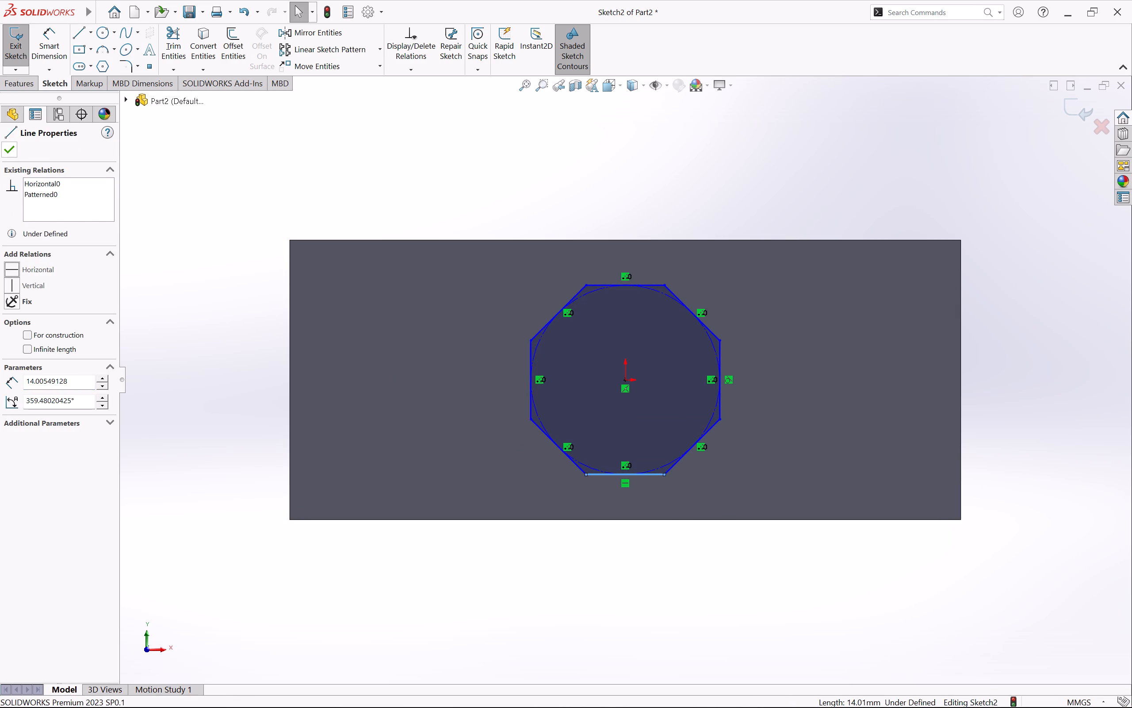
click(8, 155)
drag(311, 123, 316, 123)
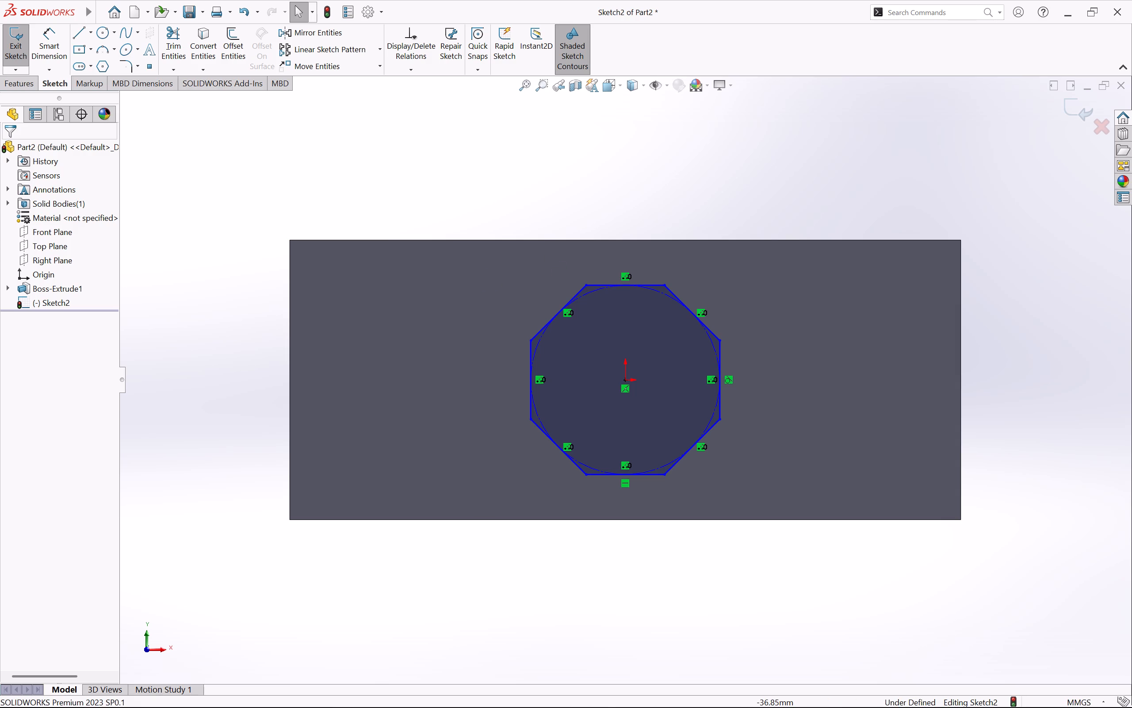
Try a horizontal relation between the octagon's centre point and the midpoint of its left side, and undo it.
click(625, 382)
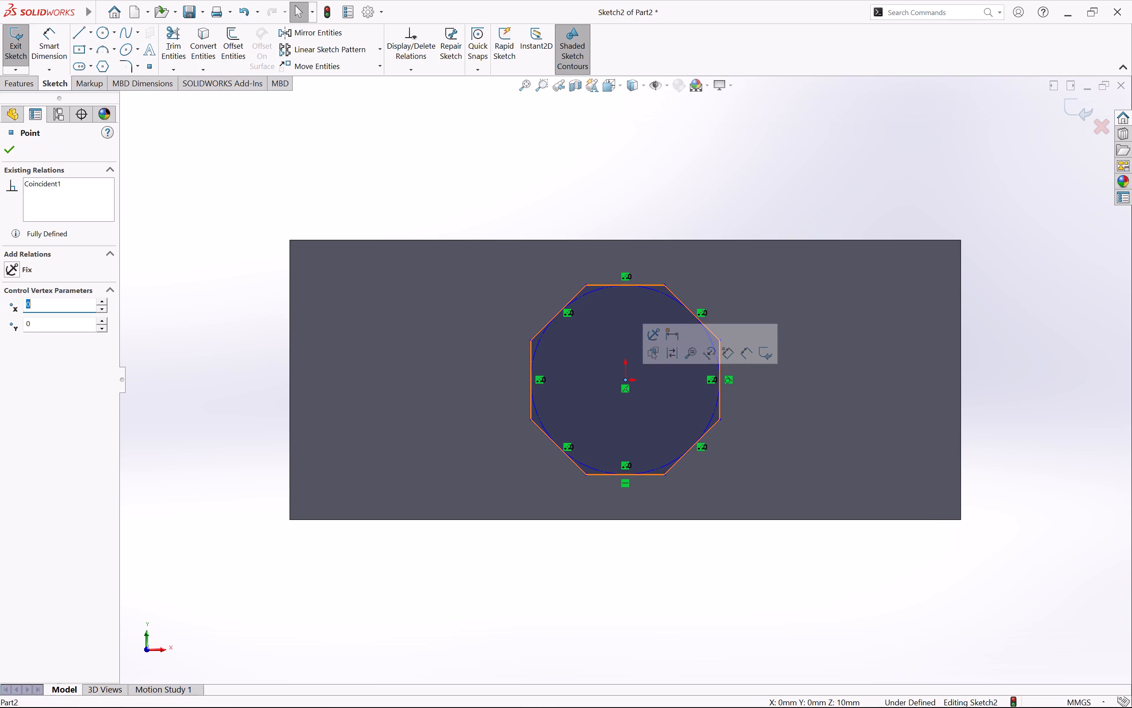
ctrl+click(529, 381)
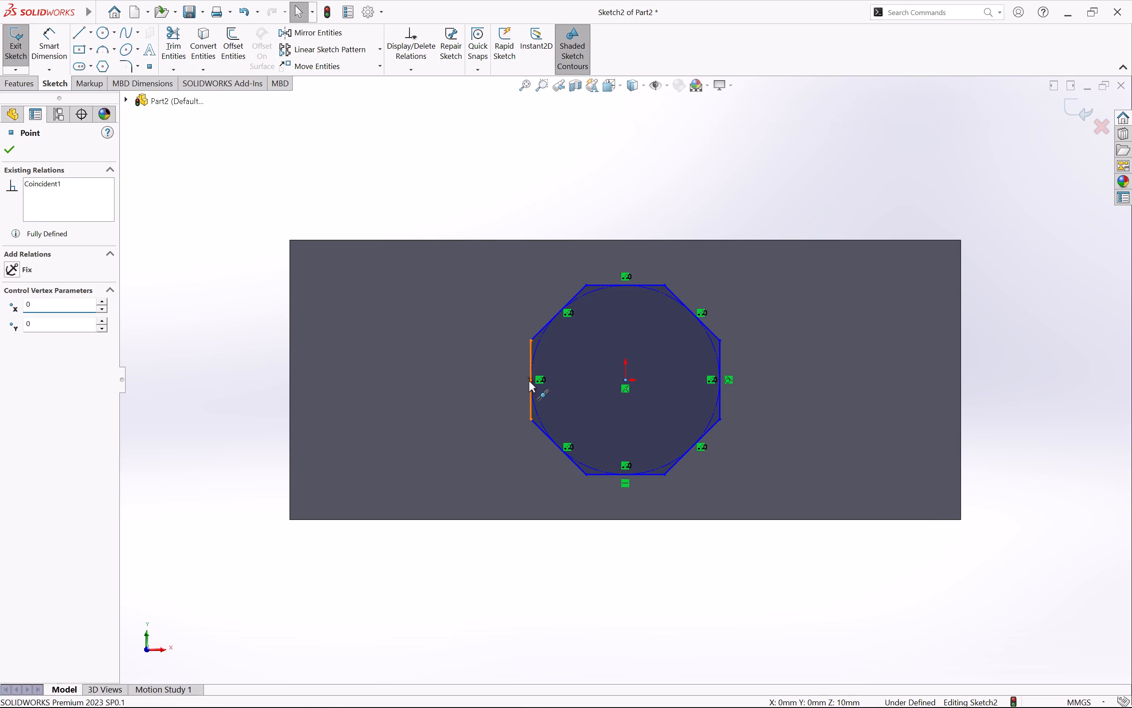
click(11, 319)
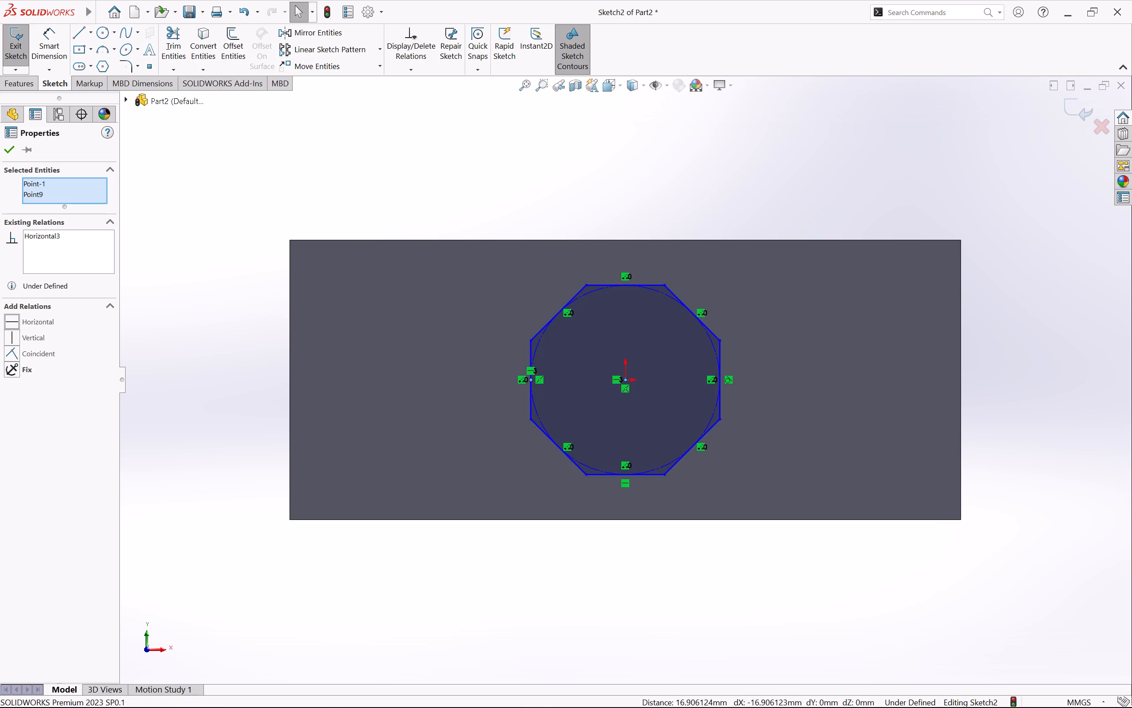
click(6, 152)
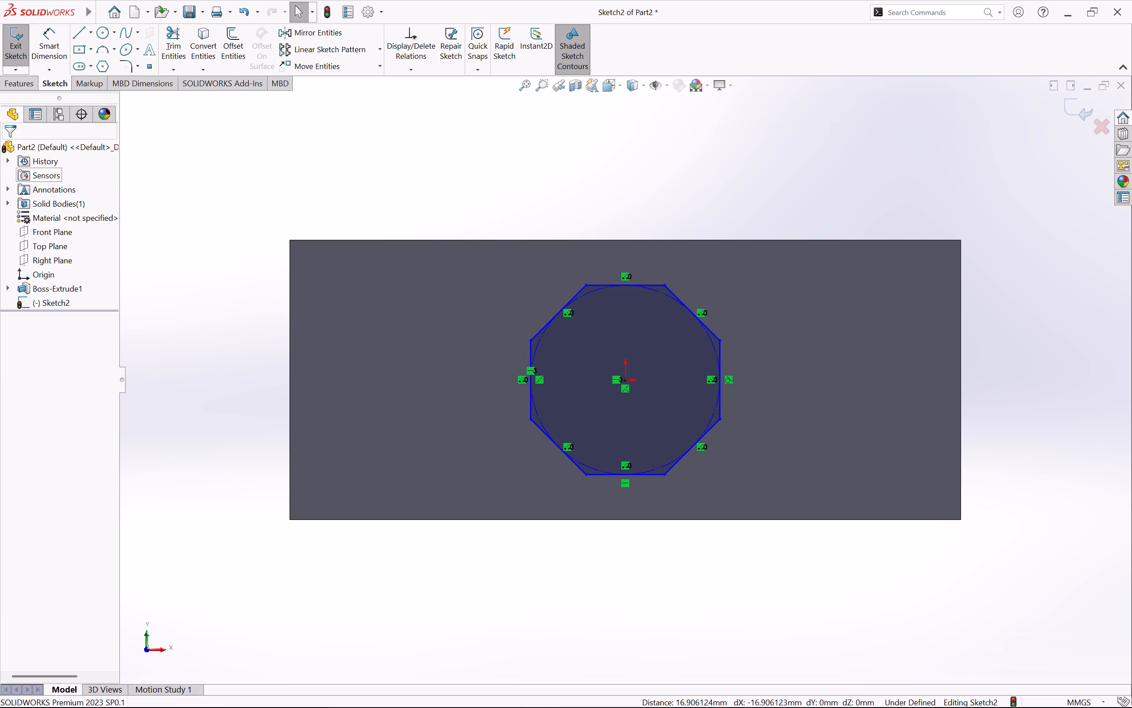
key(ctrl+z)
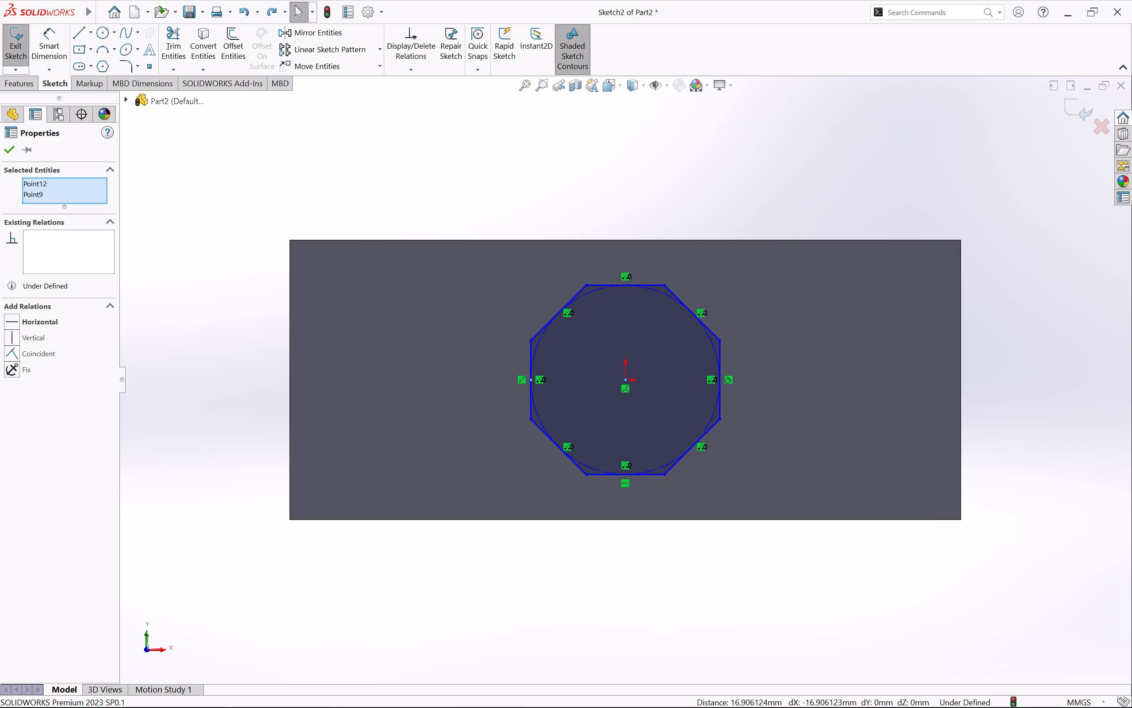
Dimension the length of the octagon's lower side as 8.3+8.3, giving 16.60 mm.
right_drag(439, 202, 429, 140)
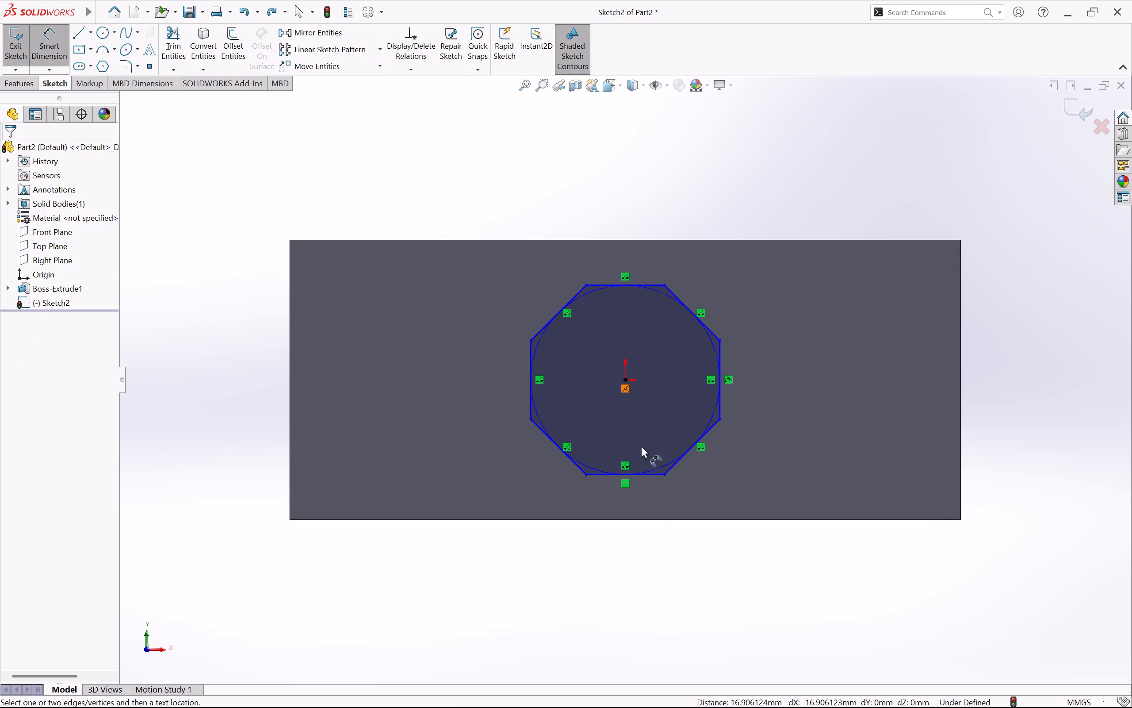
click(647, 472)
click(626, 599)
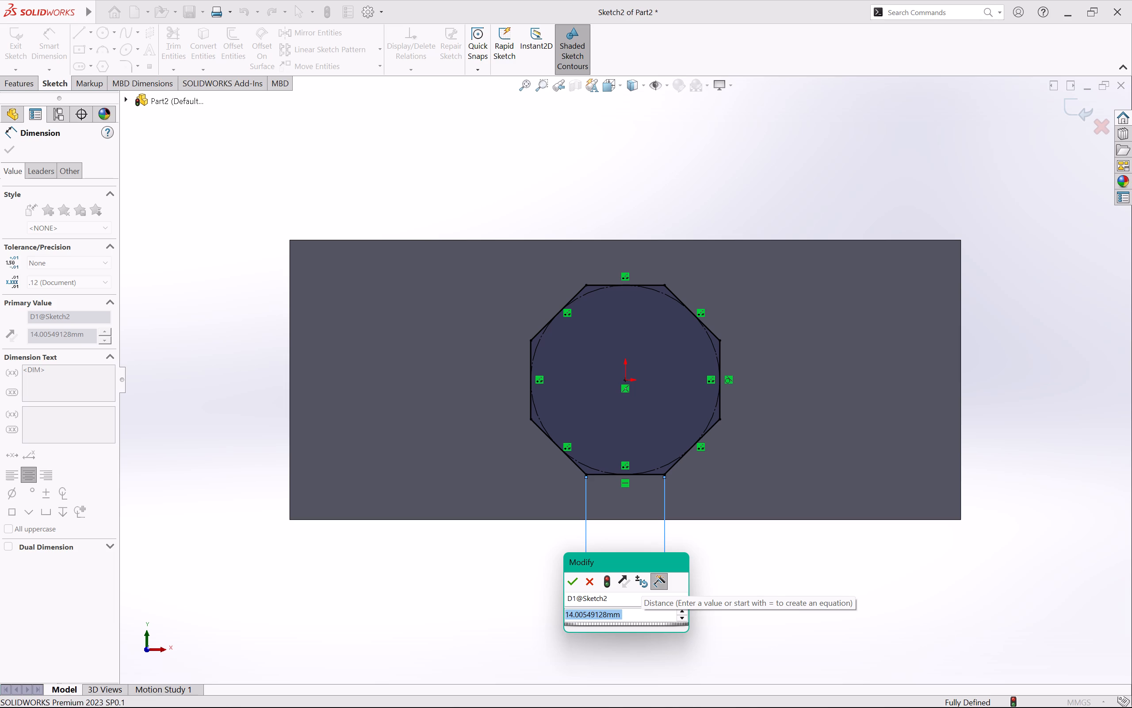
key(BackSpace)
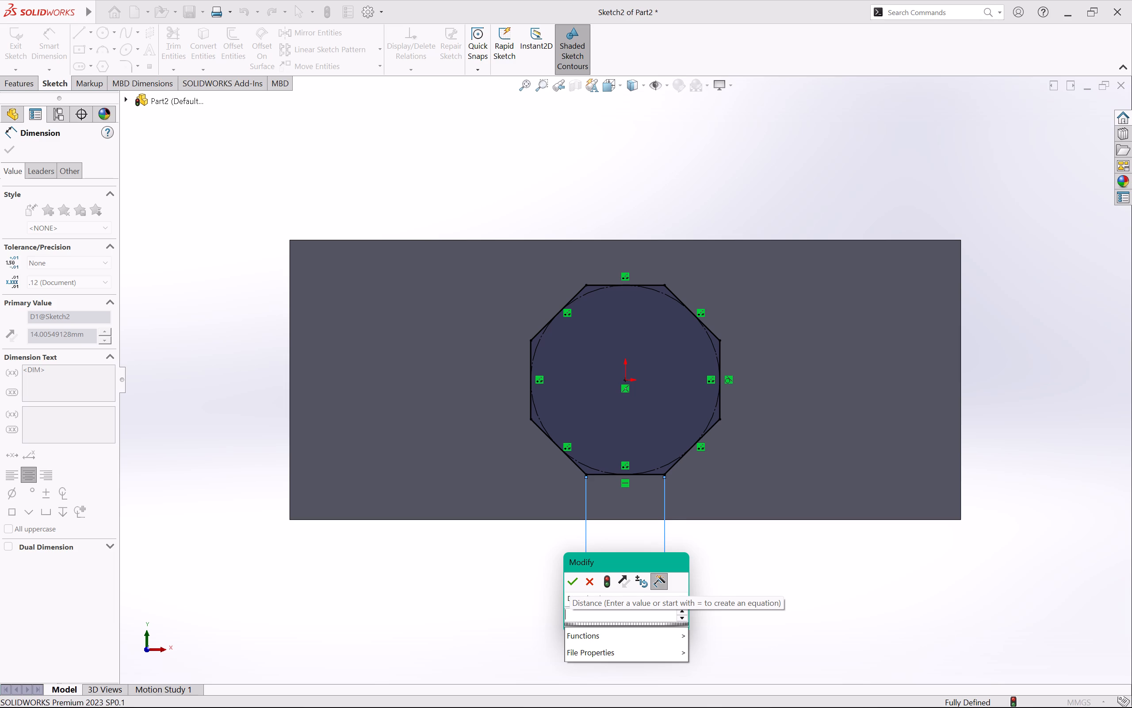
text(8.3)
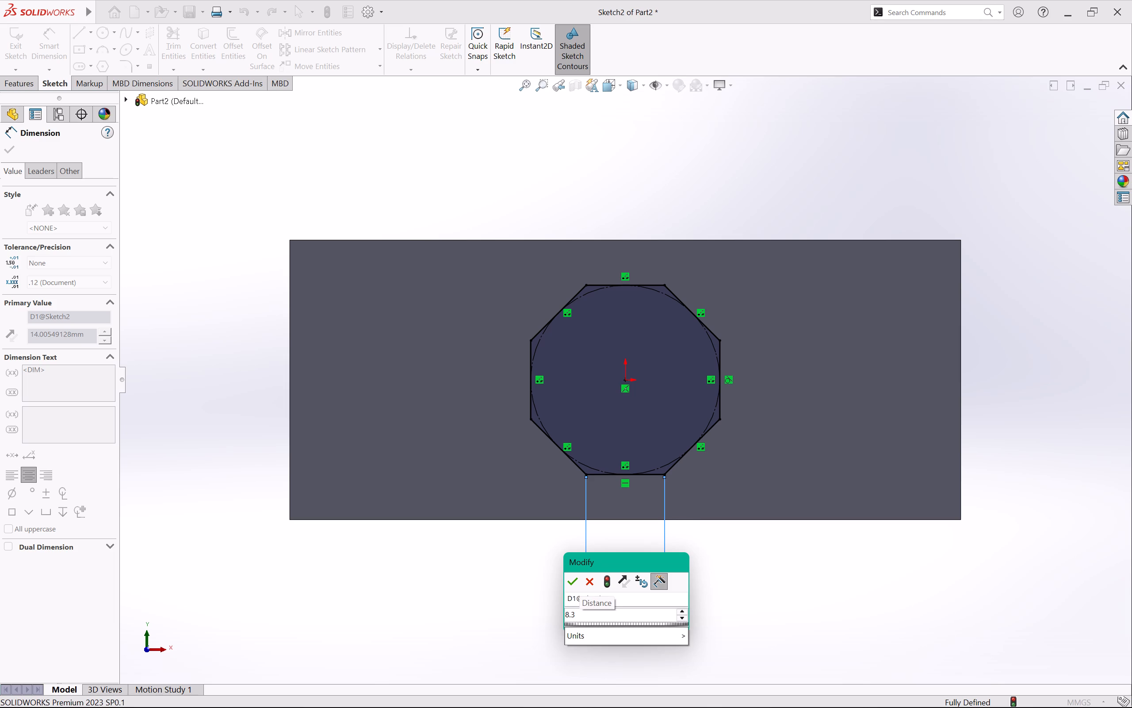
key(equal)
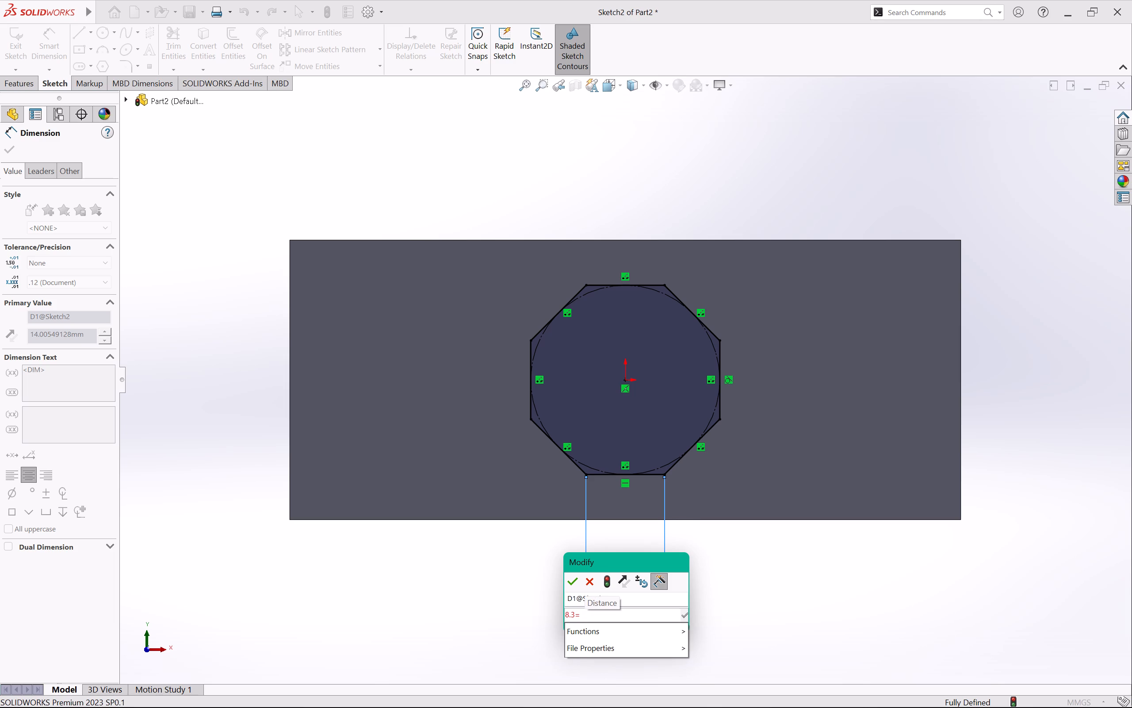
key(BackSpace)
key(shift+plus)
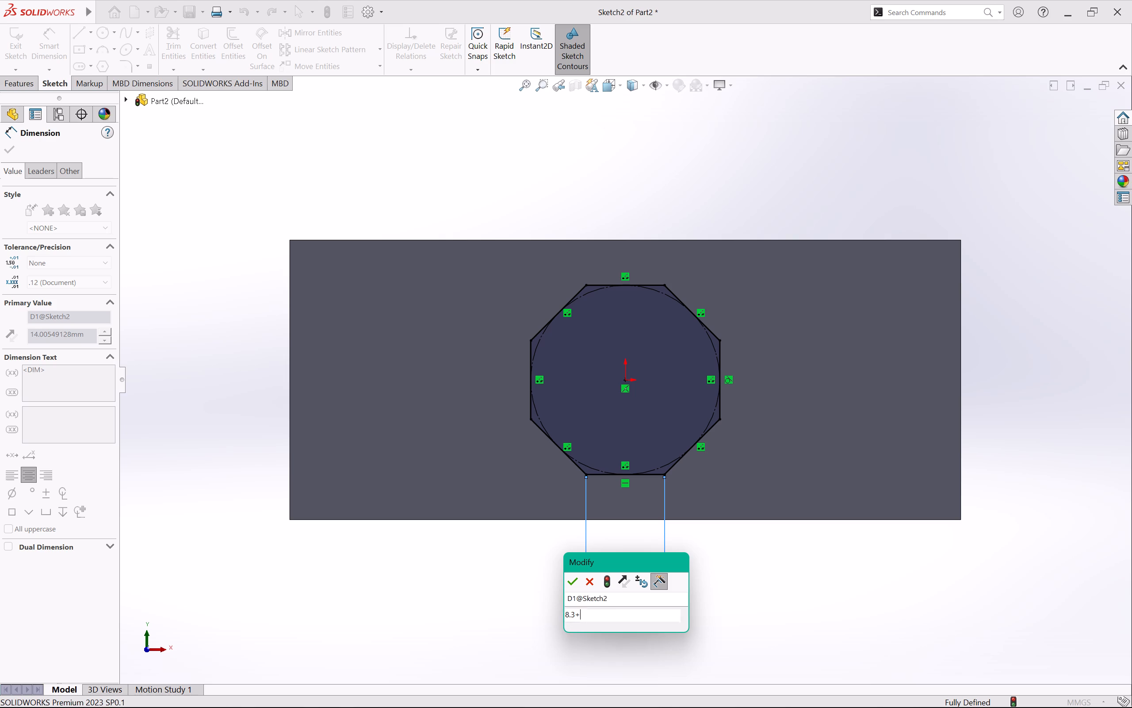
text(8.3)
key(Return)
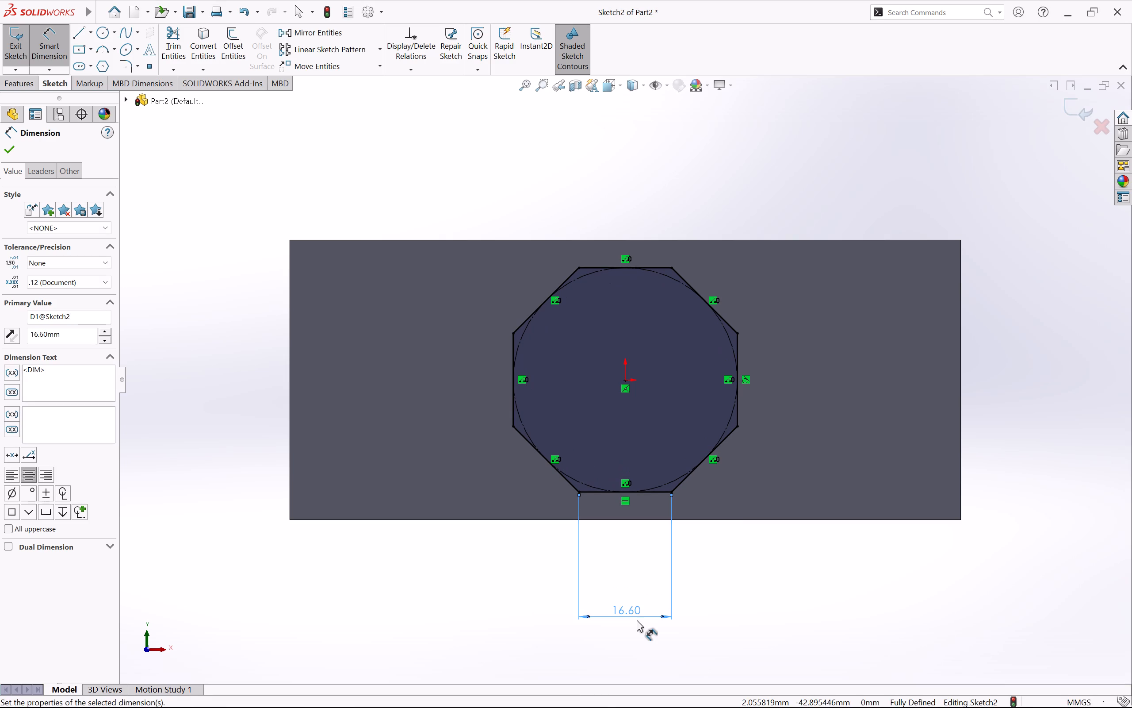
click(518, 603)
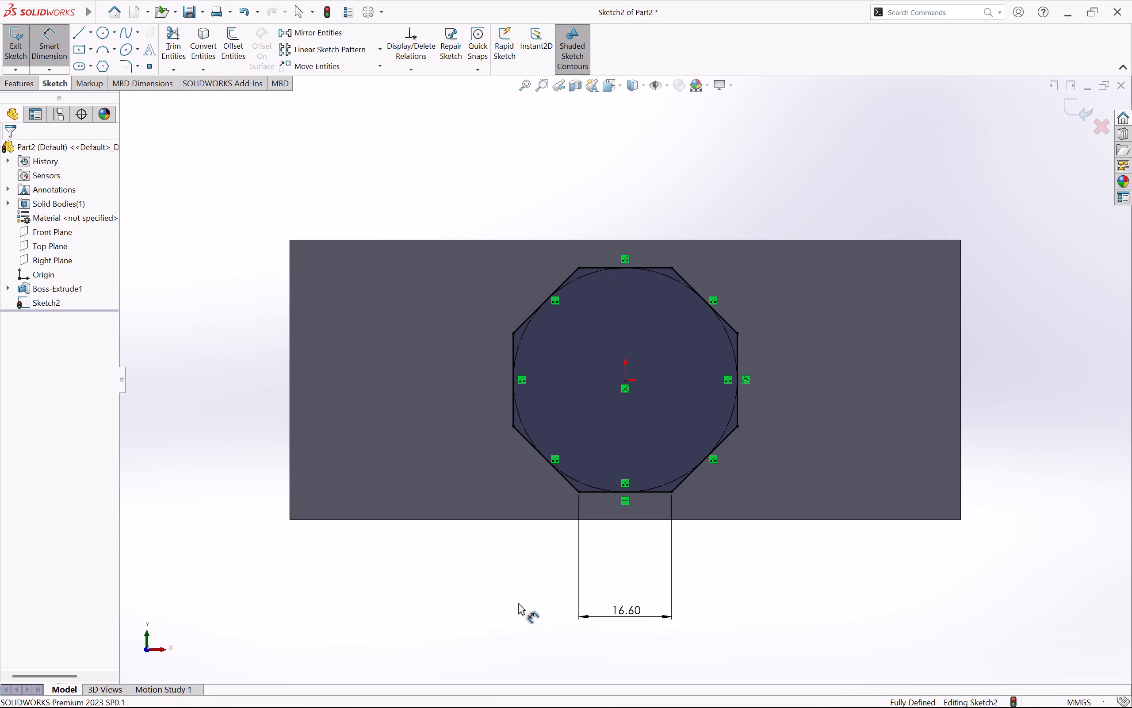
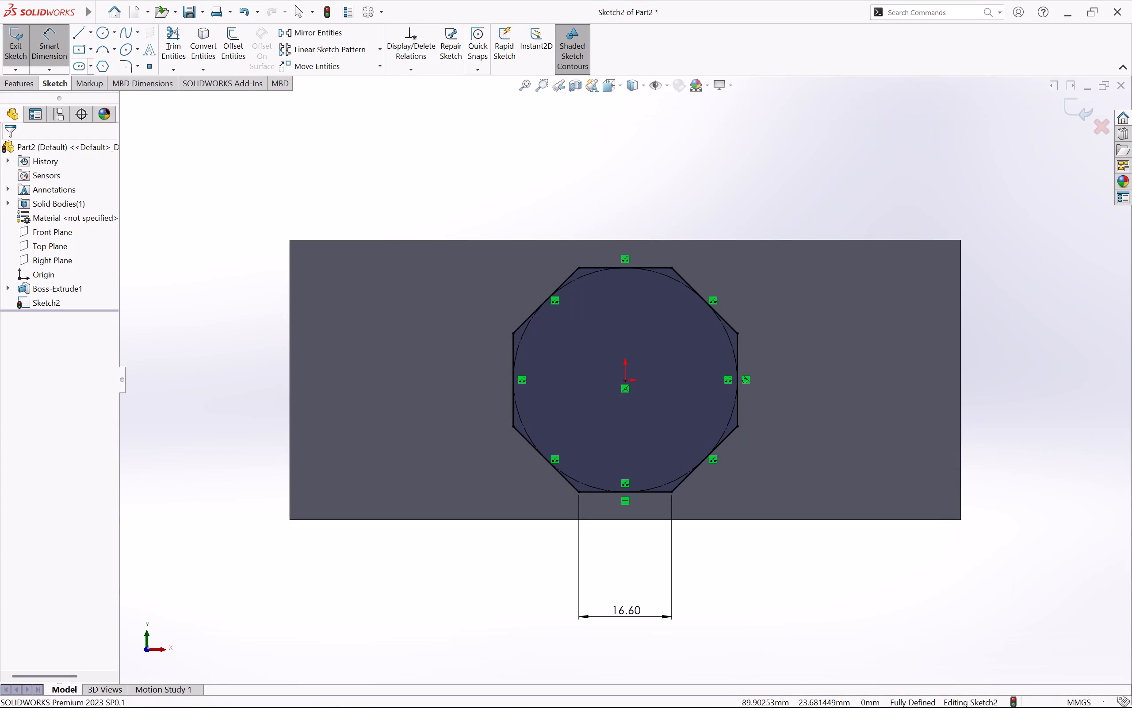
Sketch a center rectangle on the origin, about 72.7 mm long and 15.4 mm high, crossing the octagon.
click(76, 48)
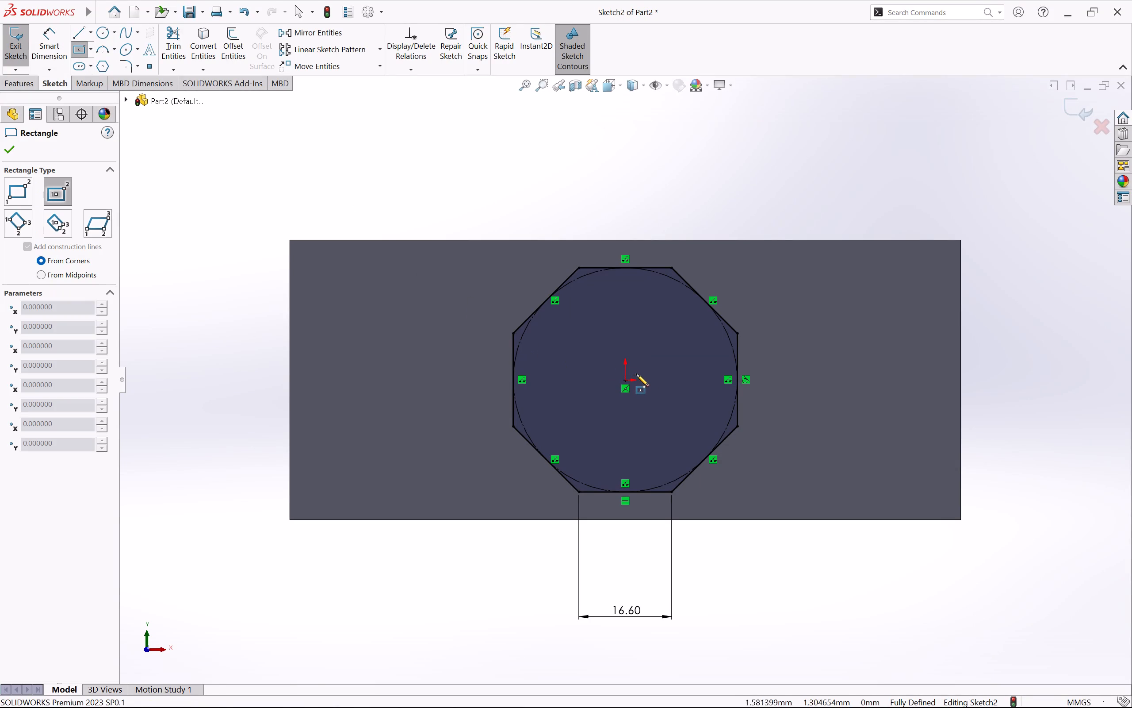
click(625, 381)
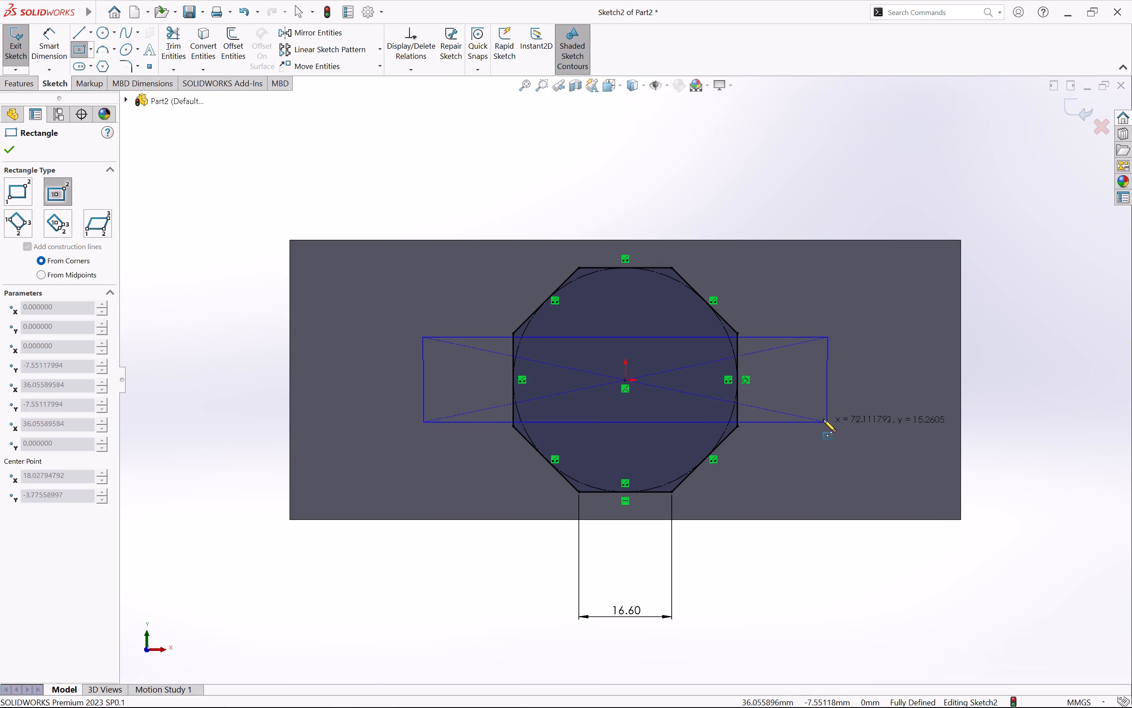
click(829, 423)
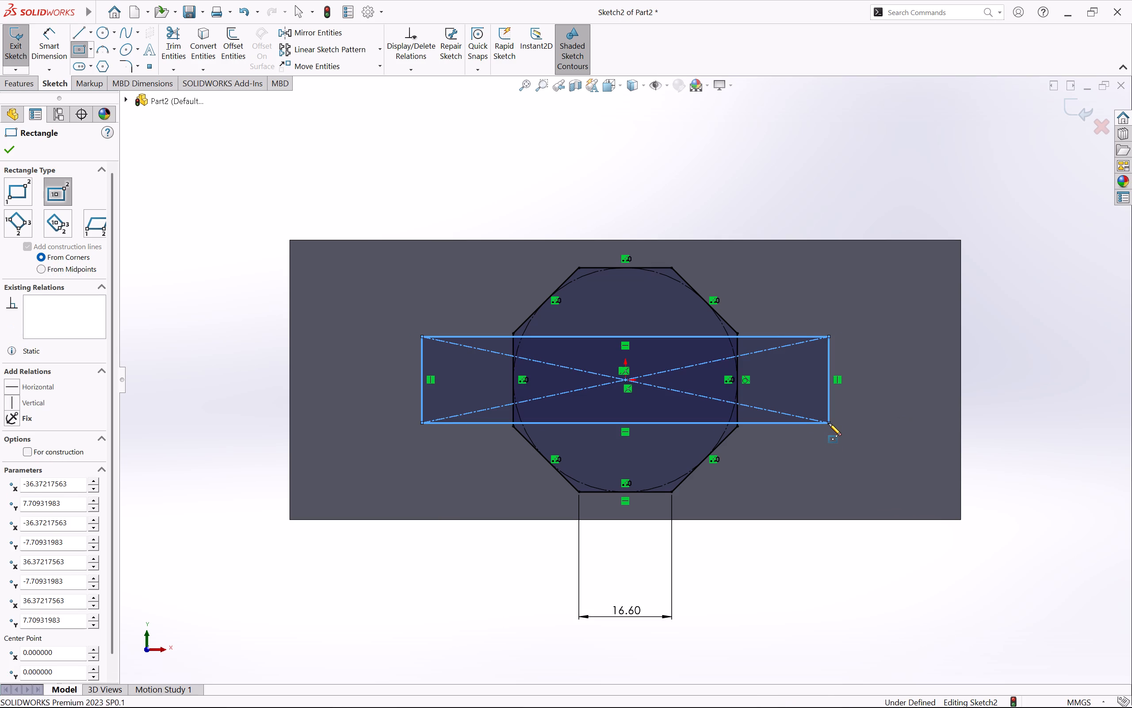
key(Escape)
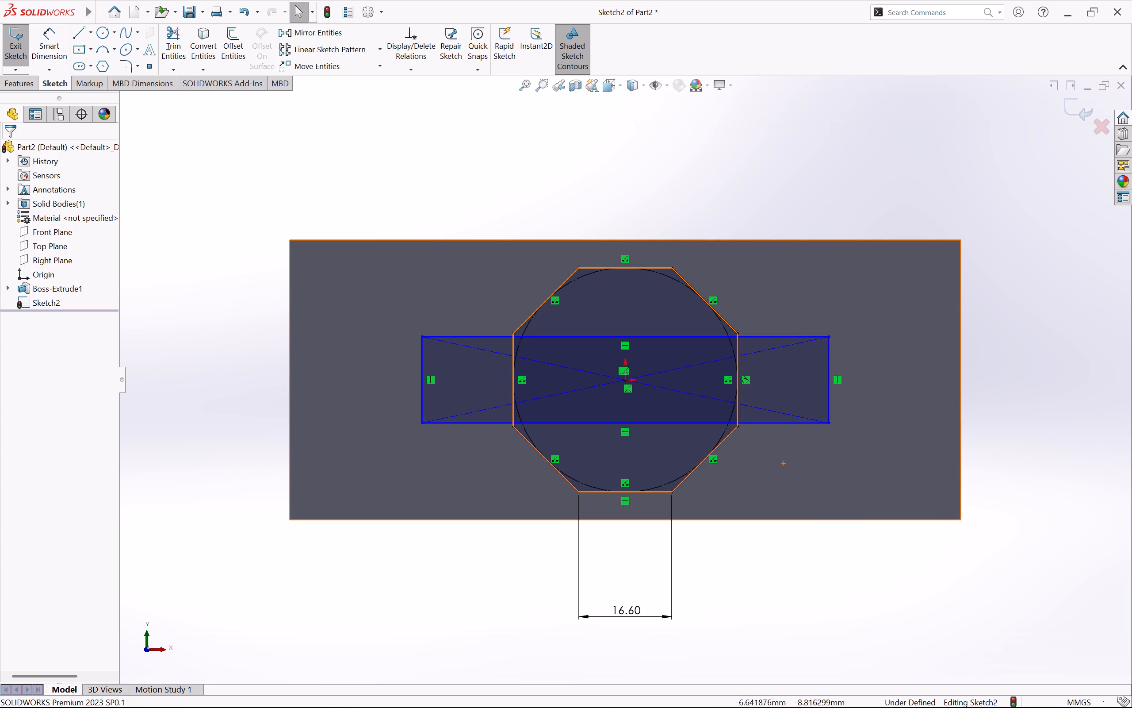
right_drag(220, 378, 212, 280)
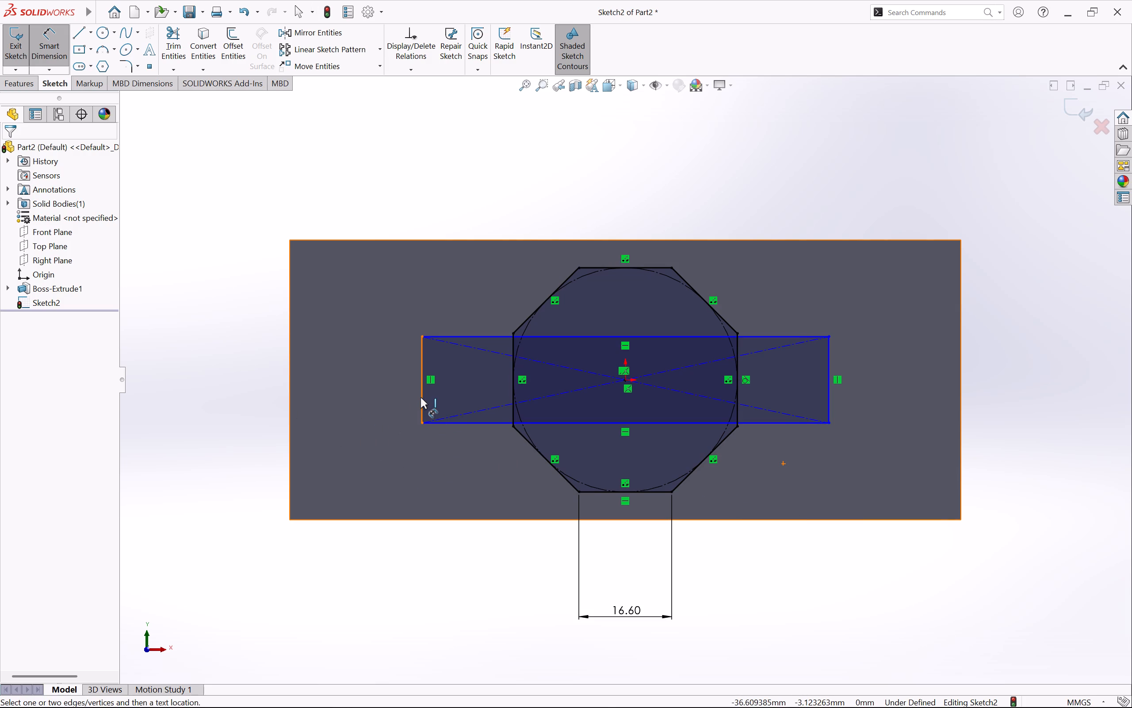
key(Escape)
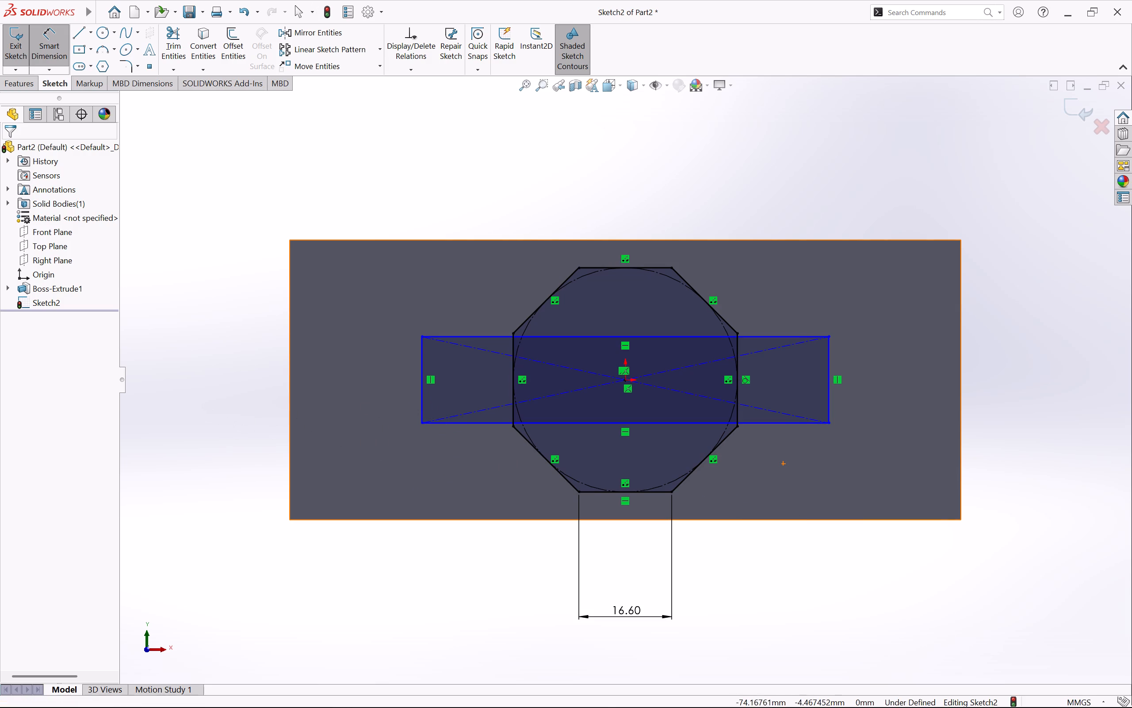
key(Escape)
Add a horizontal relation between the origin and the midpoint of the rectangle's left side.
scroll(618, 375, down, 4)
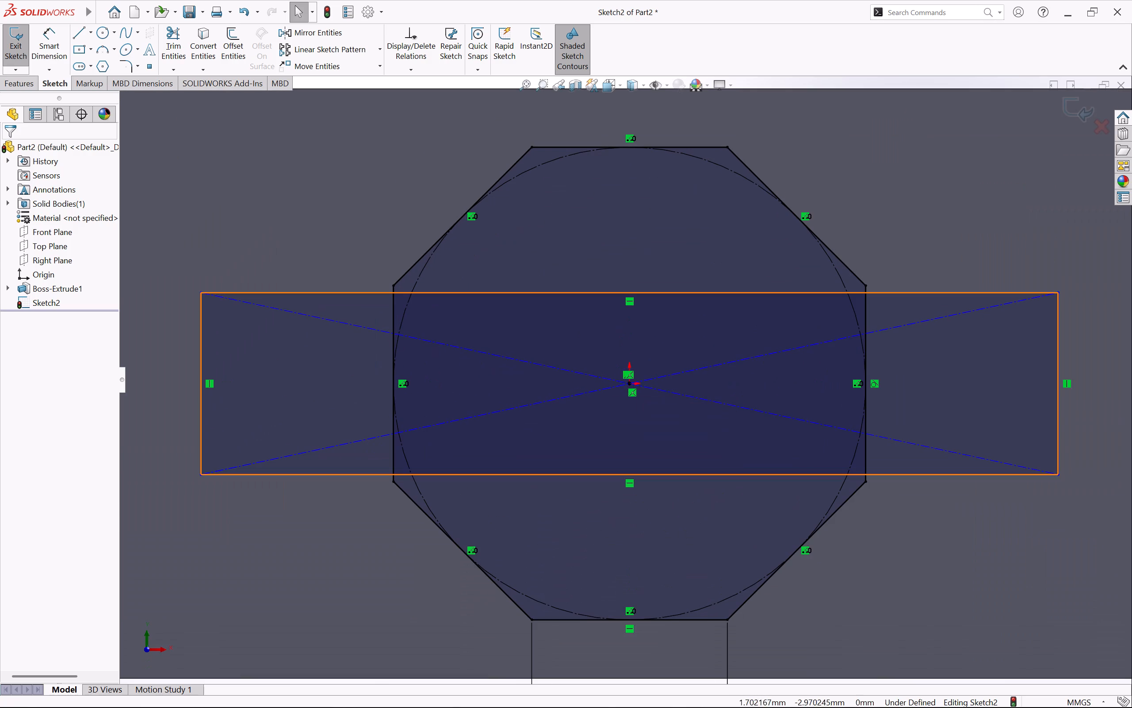
click(629, 383)
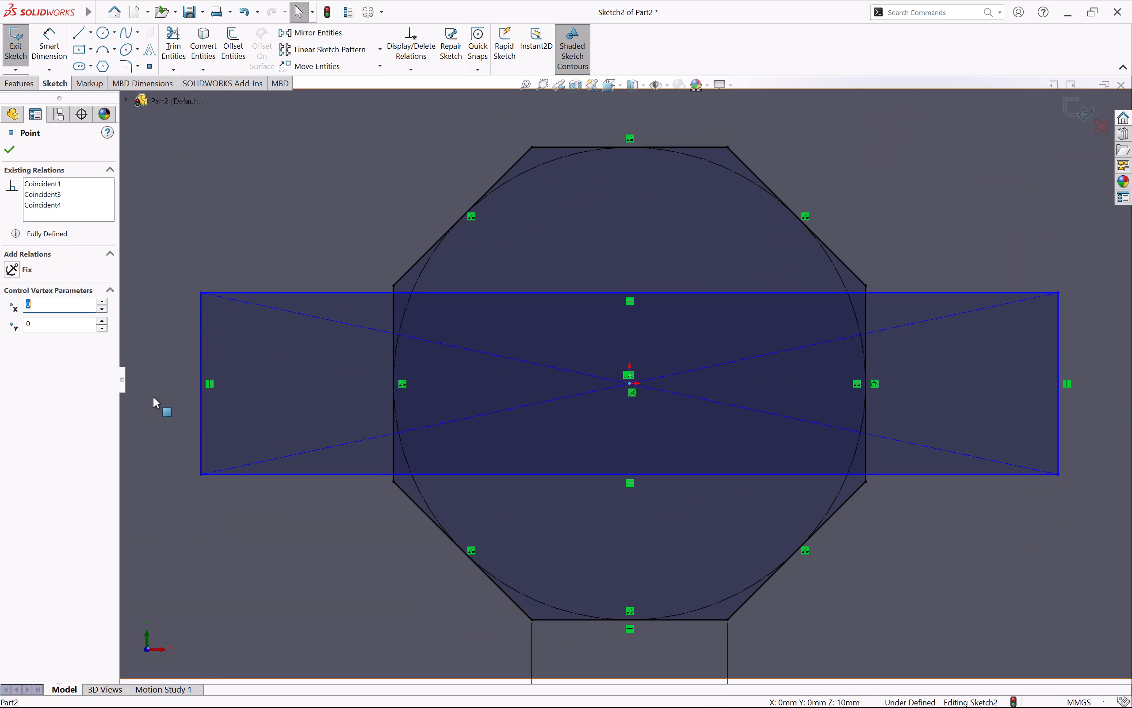
ctrl+click(200, 385)
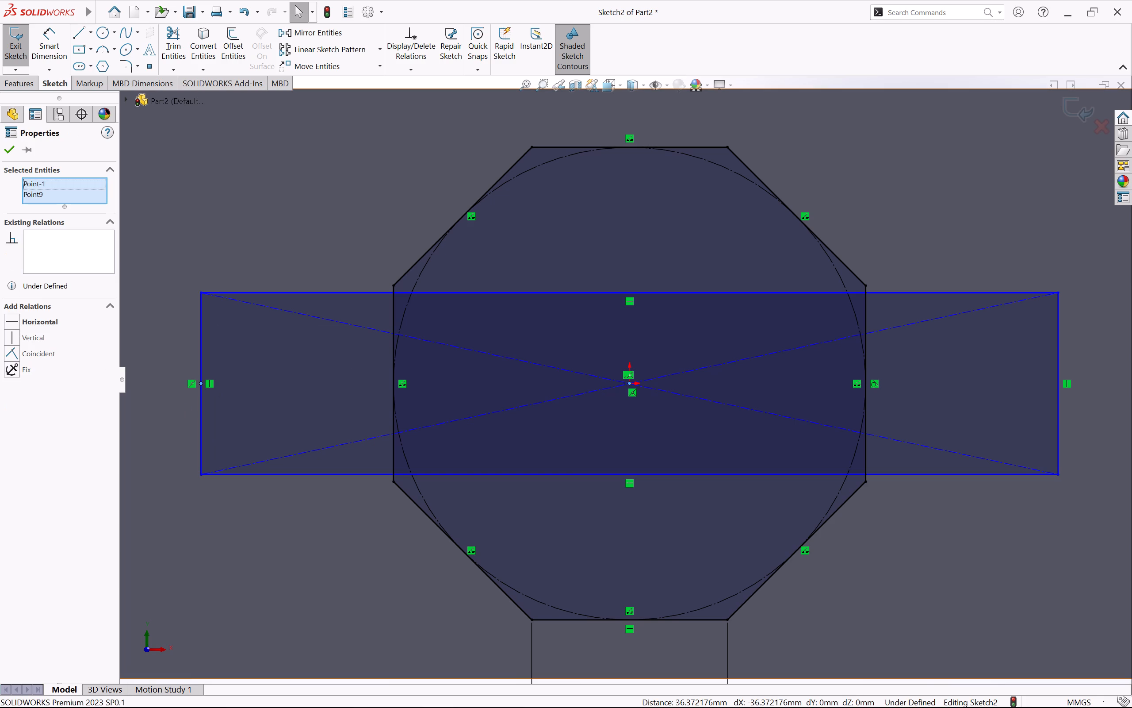
click(14, 321)
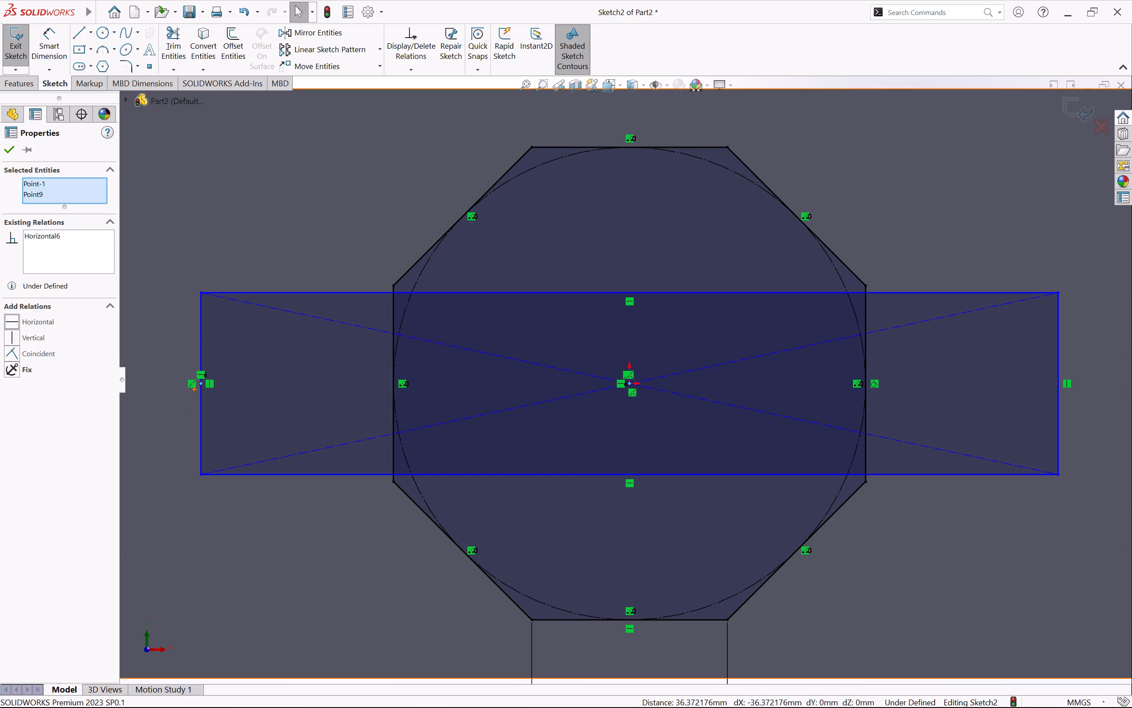
click(11, 149)
Dimension the height of the rectangle's left side as 16.60 mm.
scroll(425, 568, up, 2)
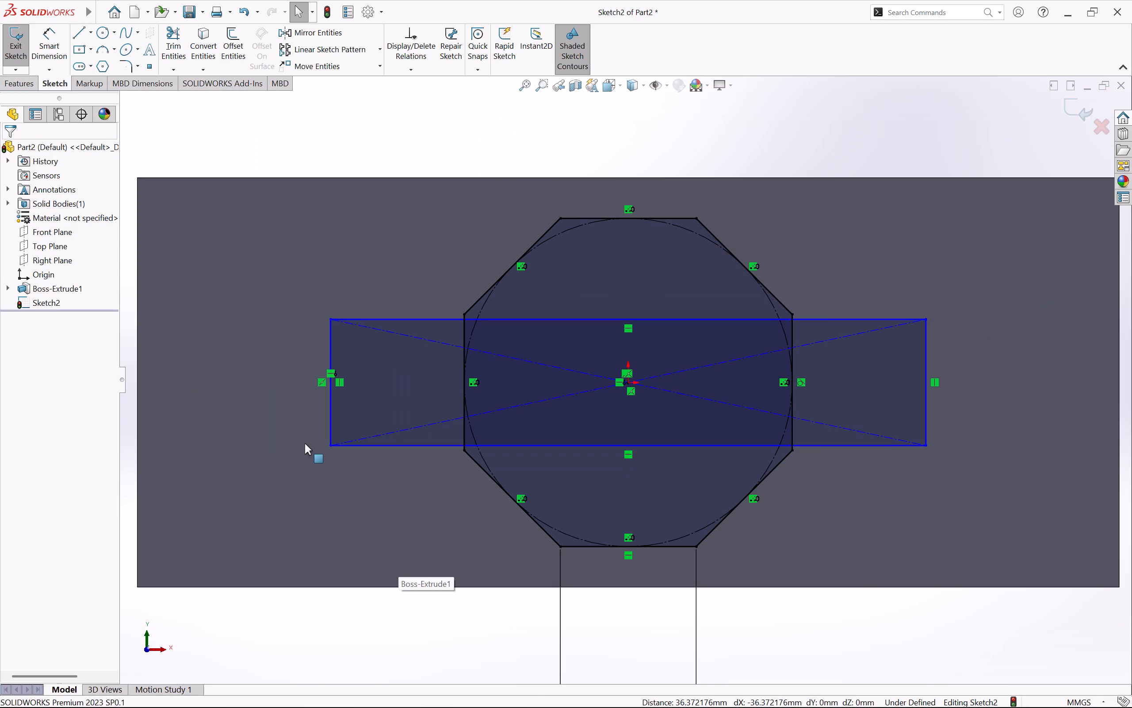
scroll(307, 425, up, 1)
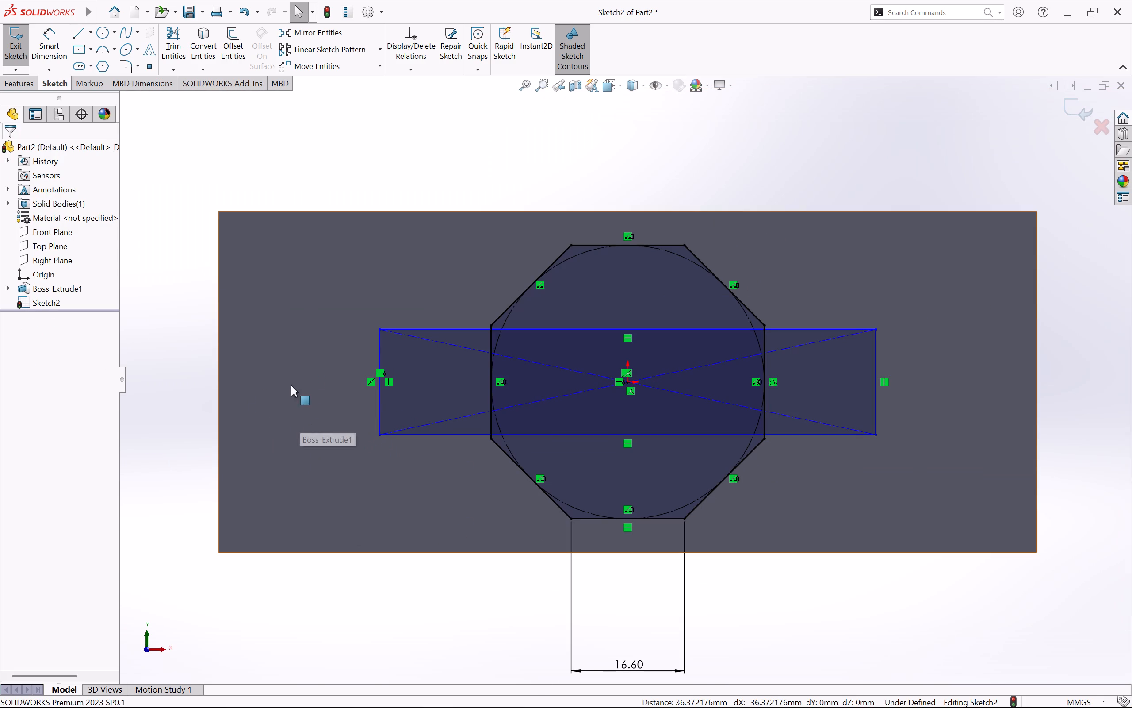
right_drag(170, 338, 163, 254)
click(381, 404)
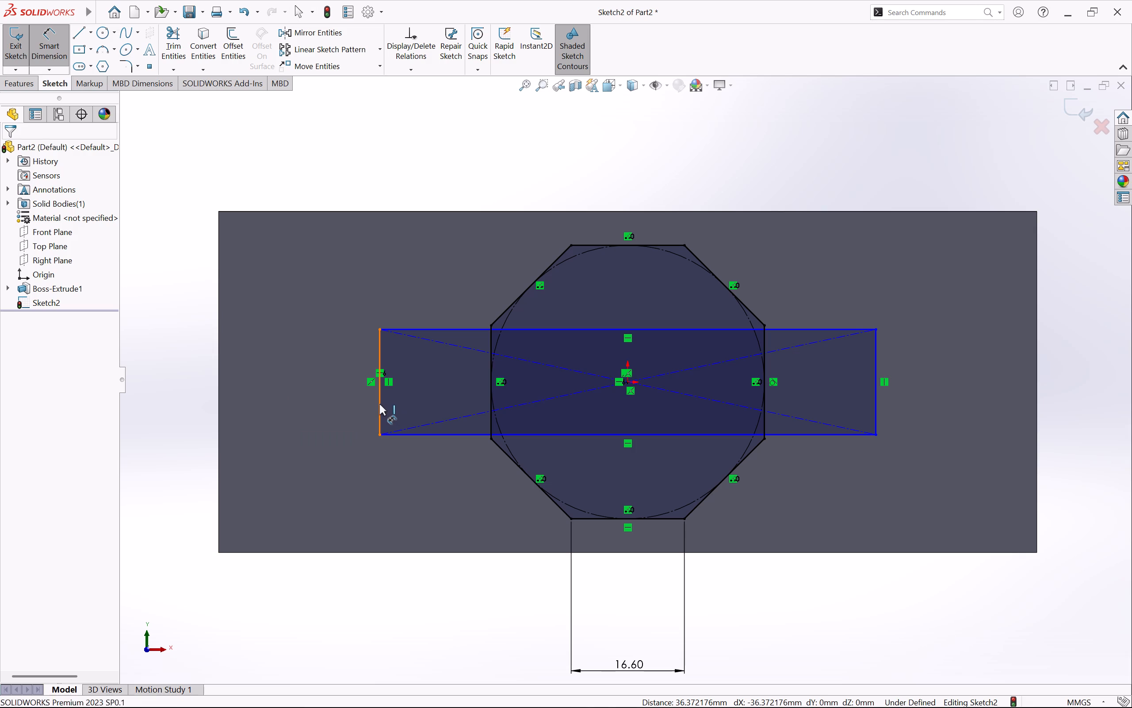
click(299, 378)
key(BackSpace)
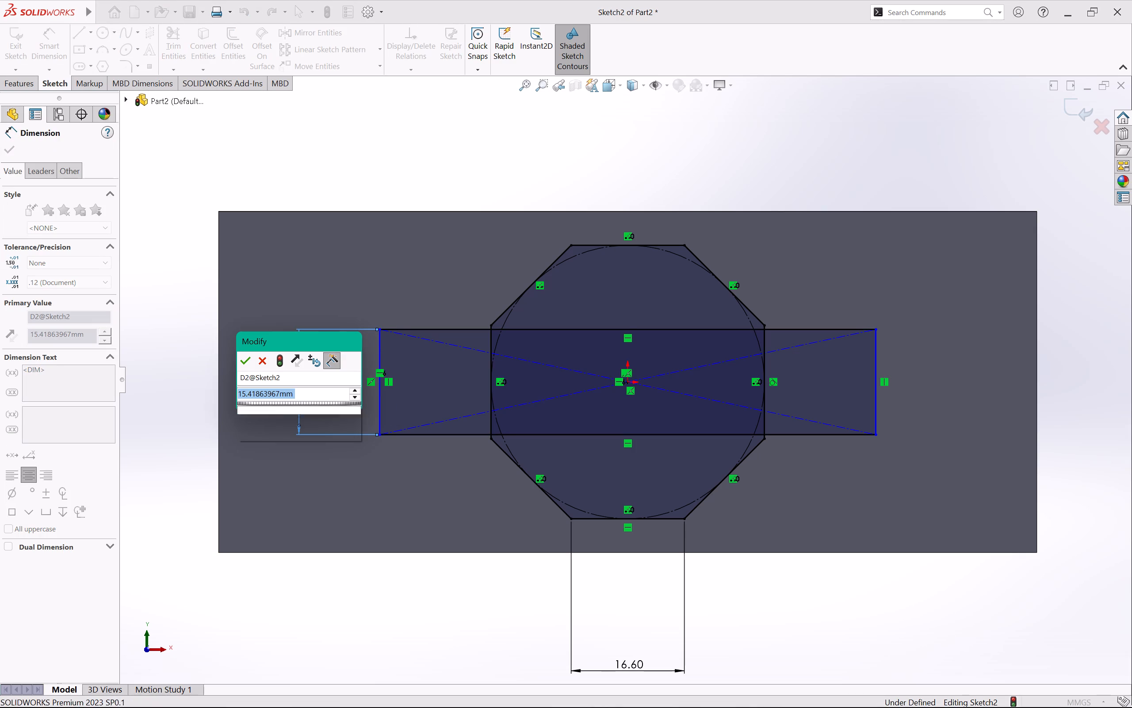
key(1)
text(6.60)
key(Return)
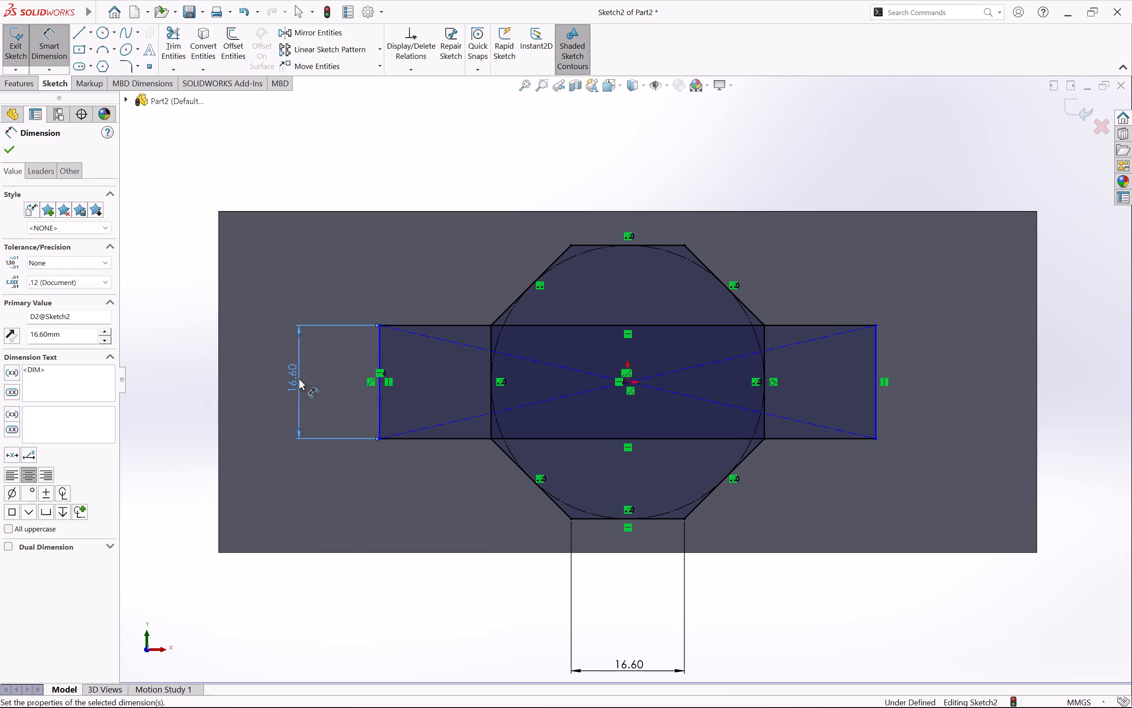
click(147, 265)
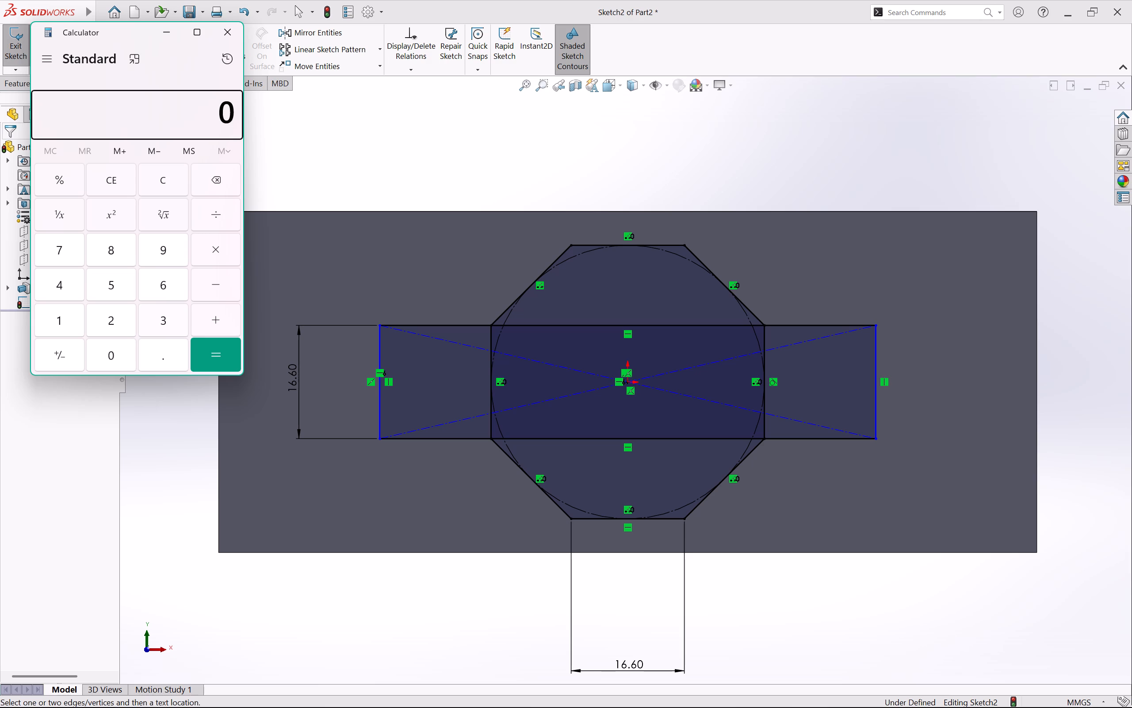
Switch to the calculator, compute 26 × 2 plus 9, multiply the sum by 2, and close the calculator.
click(119, 320)
click(163, 285)
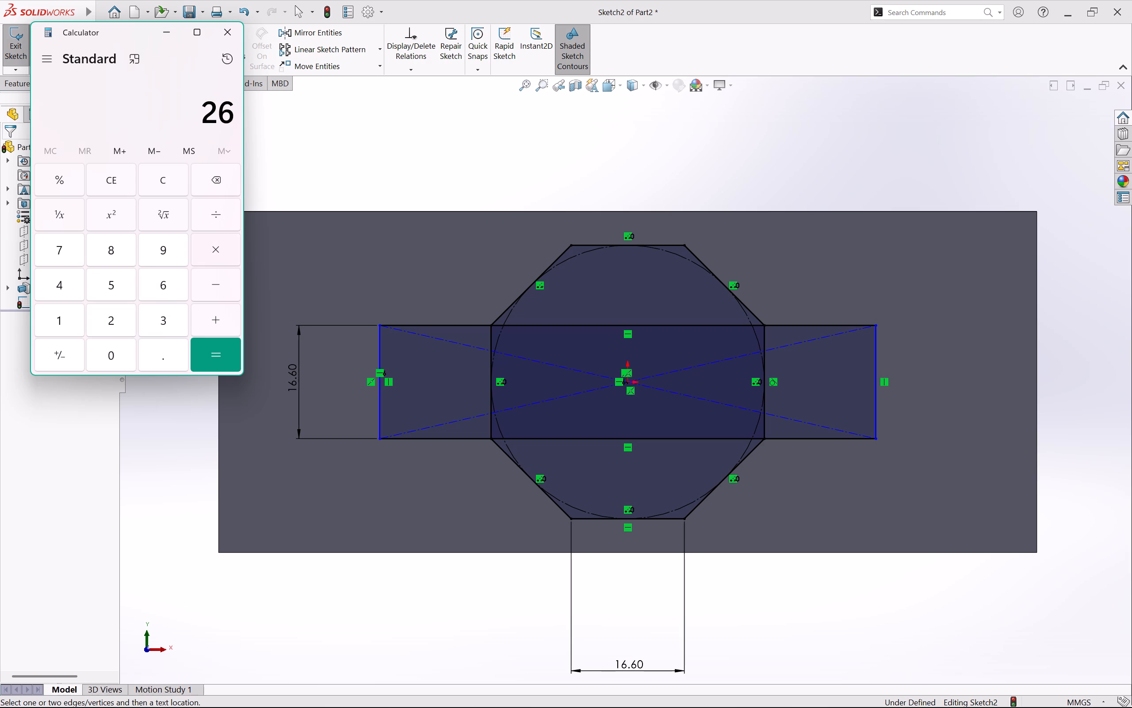
click(215, 250)
click(110, 323)
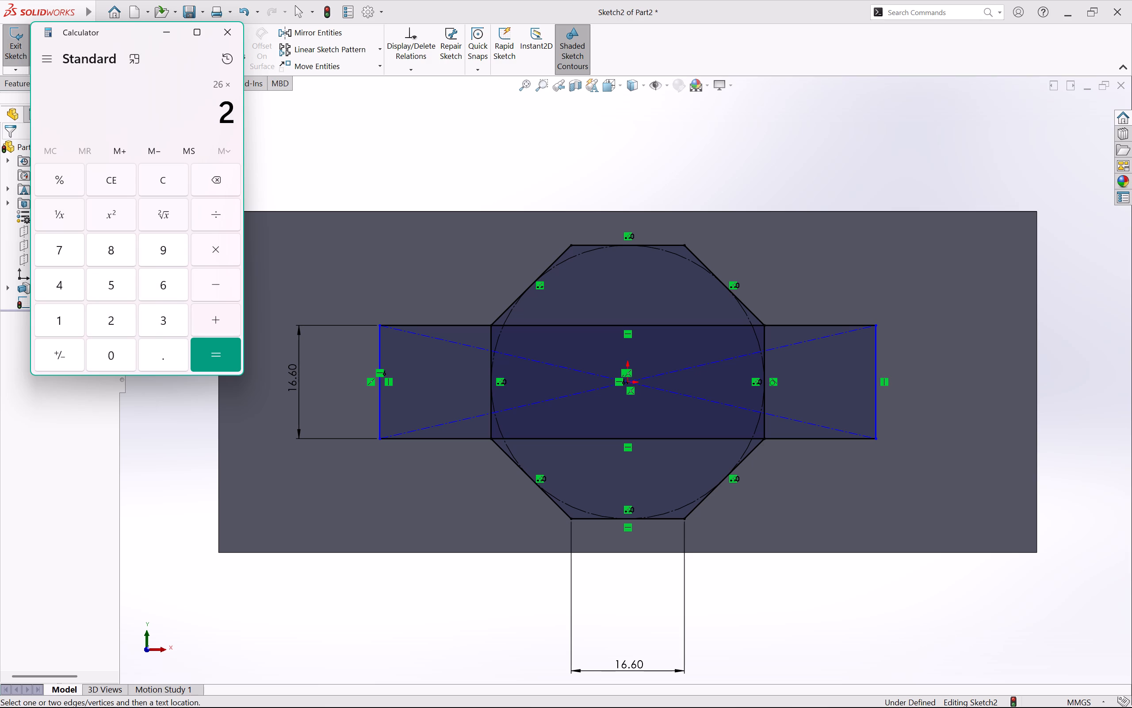
click(212, 324)
click(161, 254)
click(212, 253)
click(107, 317)
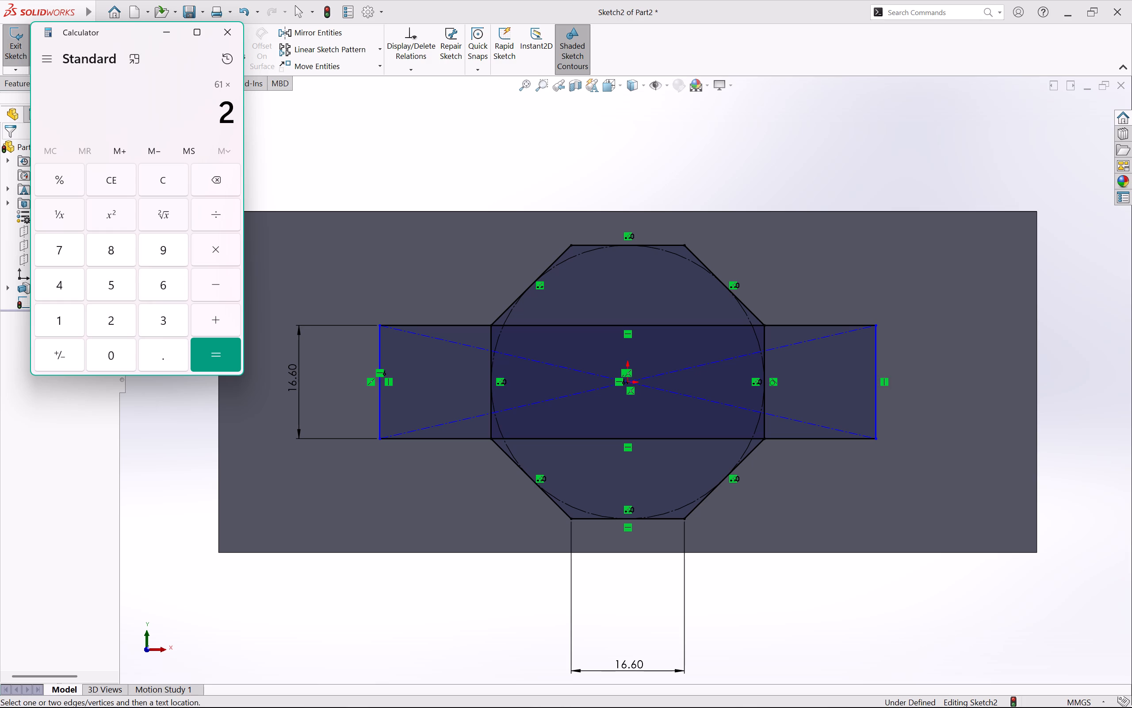
click(219, 353)
click(226, 33)
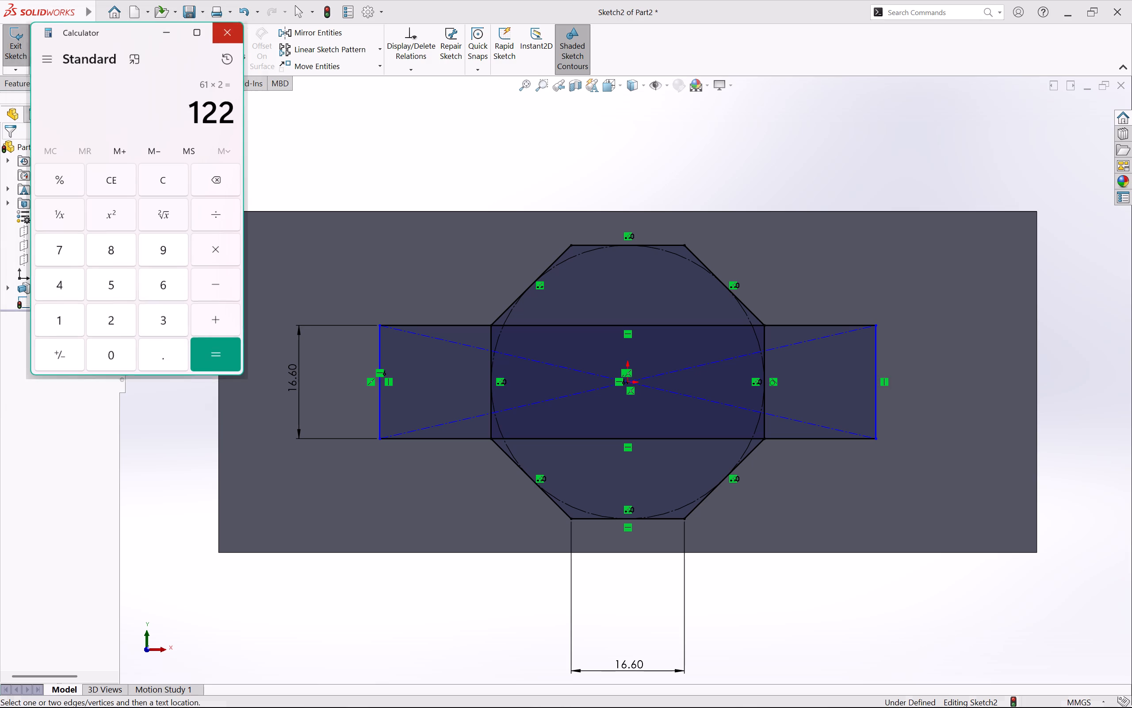
Dimension the length of the rectangle's lower side as 122 mm, placed below the block.
click(652, 441)
drag(629, 606, 628, 617)
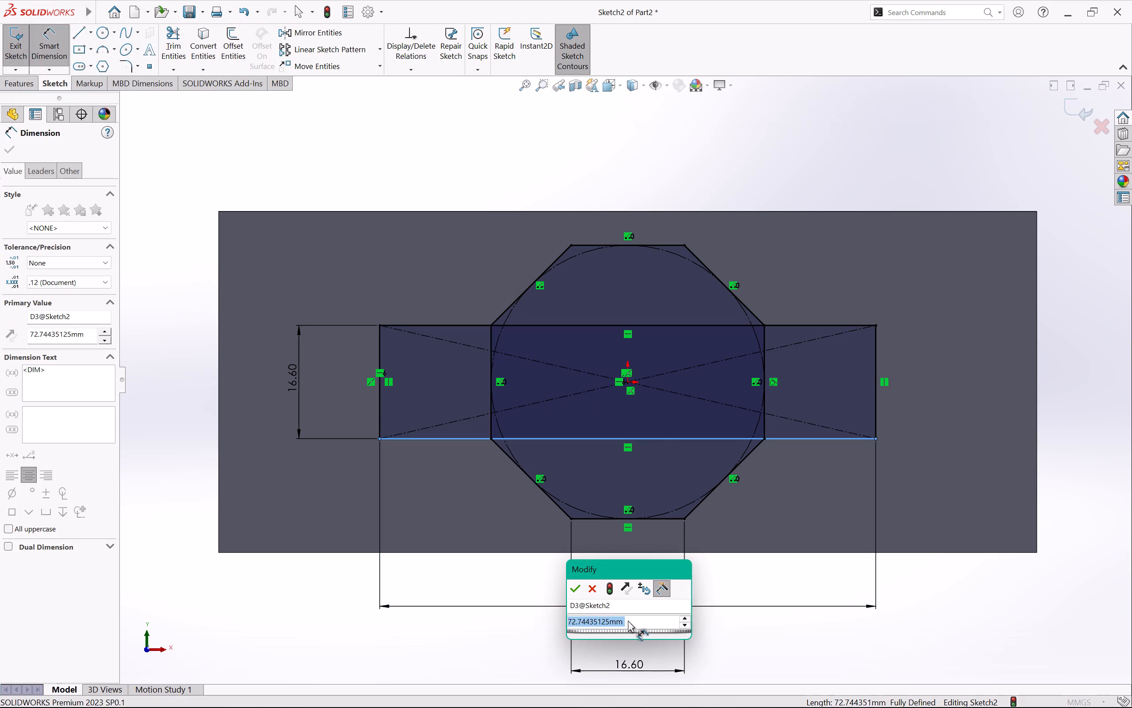
key(BackSpace)
text(11)
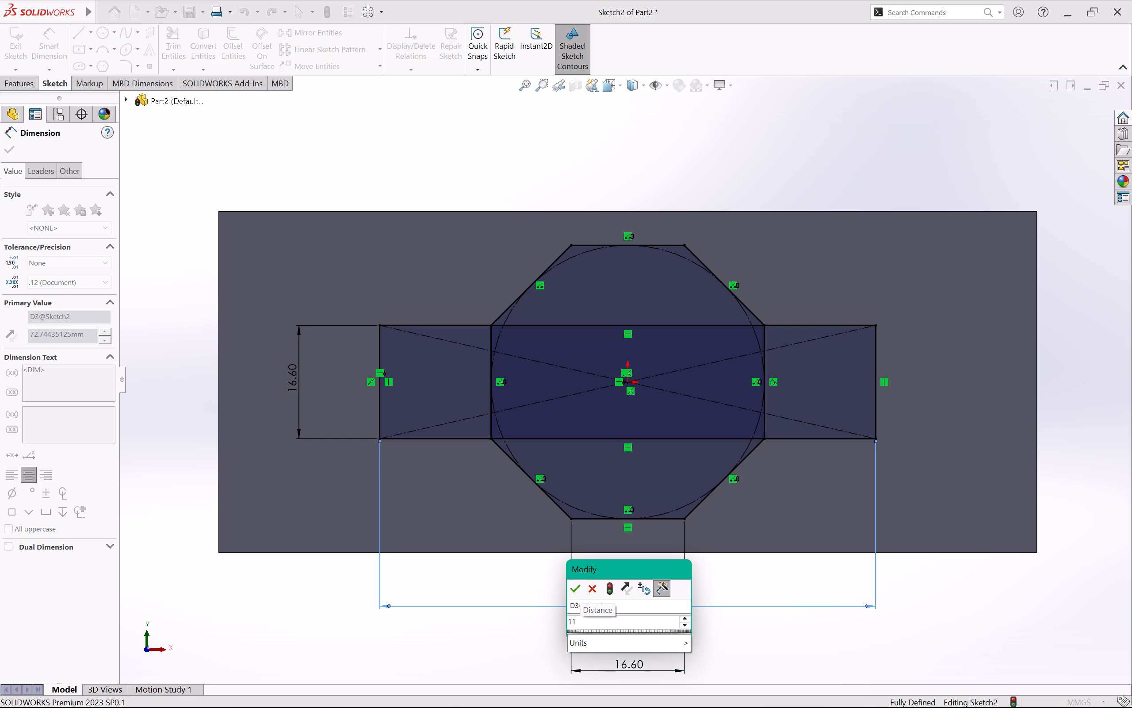
key(2)
key(BackSpace)
key(BackSpace)
text(22)
key(Return)
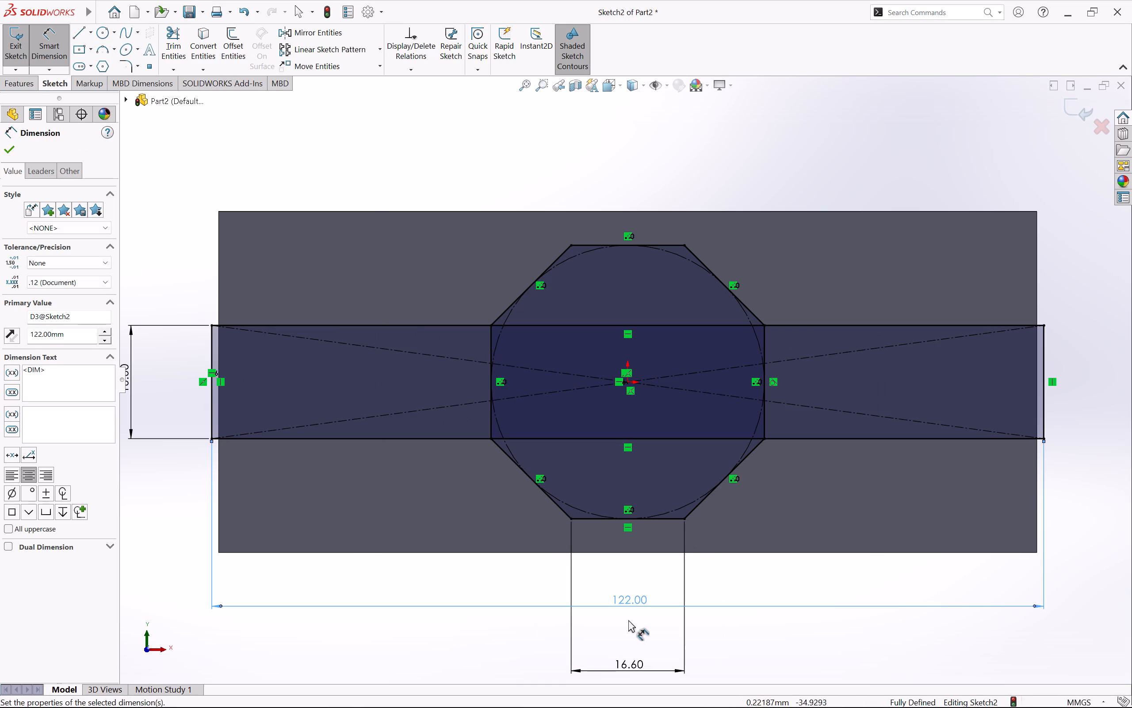
Set the rectangle's length dimension to 112 mm.
double_click(625, 603)
key(BackSpace)
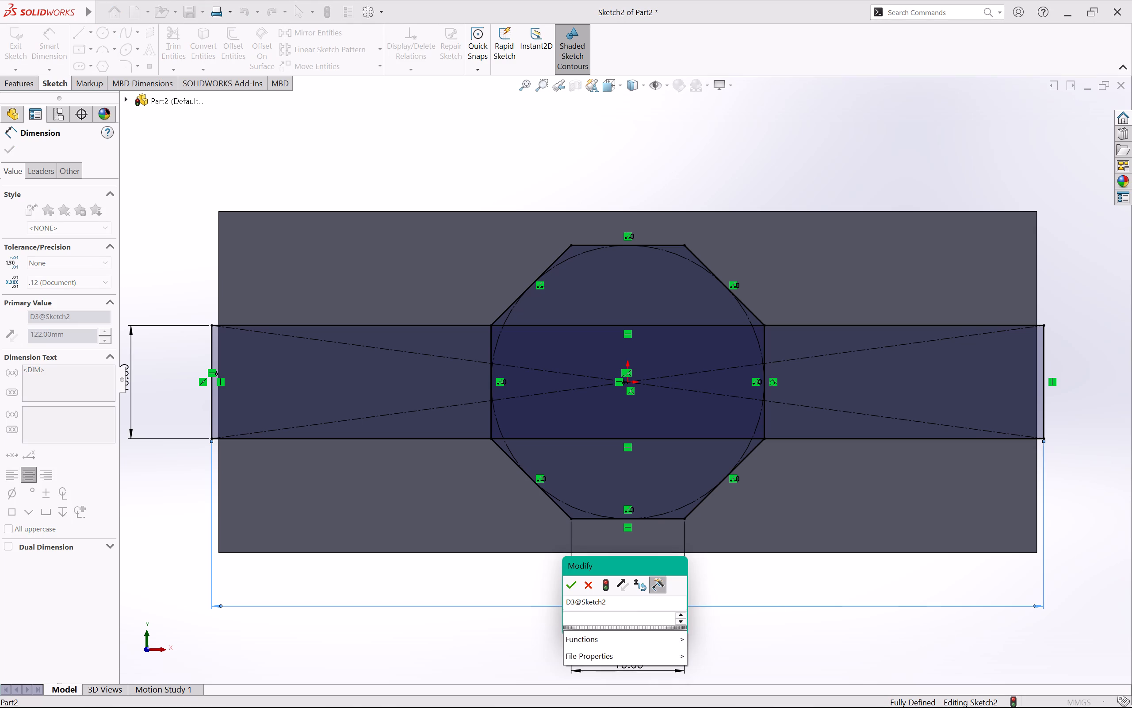
text(112)
key(Return)
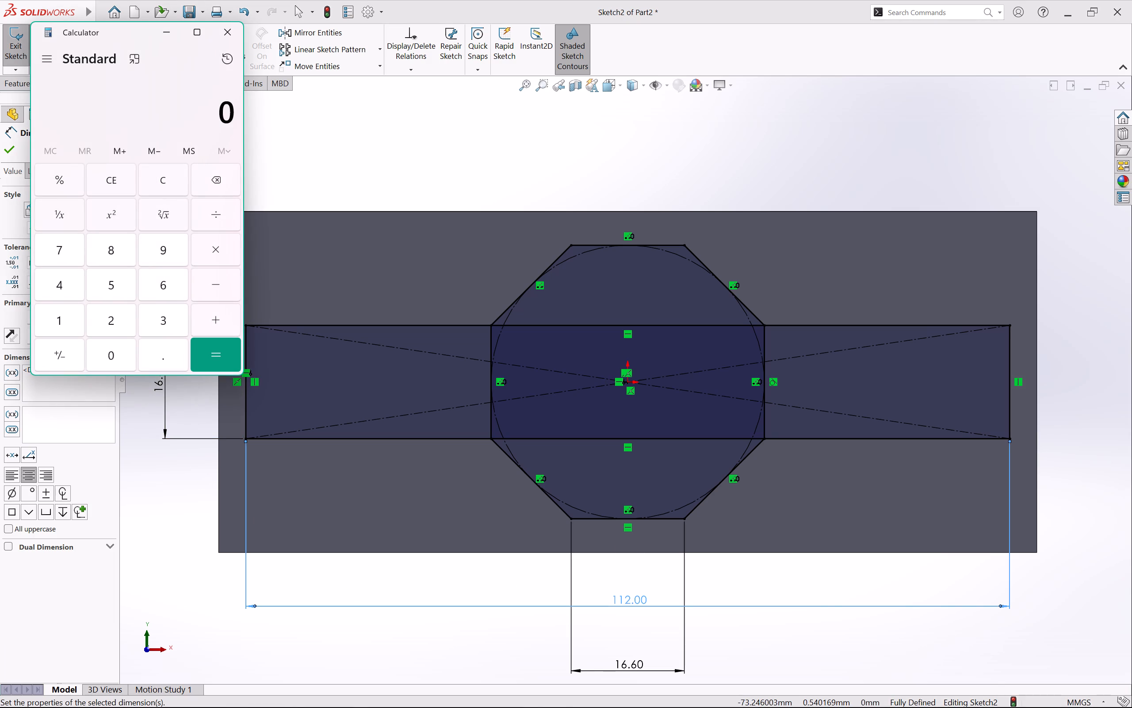
Switch to the calculator, add 26 + 26 + 9 + 9, and close the calculator.
drag(113, 326, 119, 324)
click(153, 285)
click(221, 320)
drag(118, 322, 123, 315)
click(163, 285)
click(225, 320)
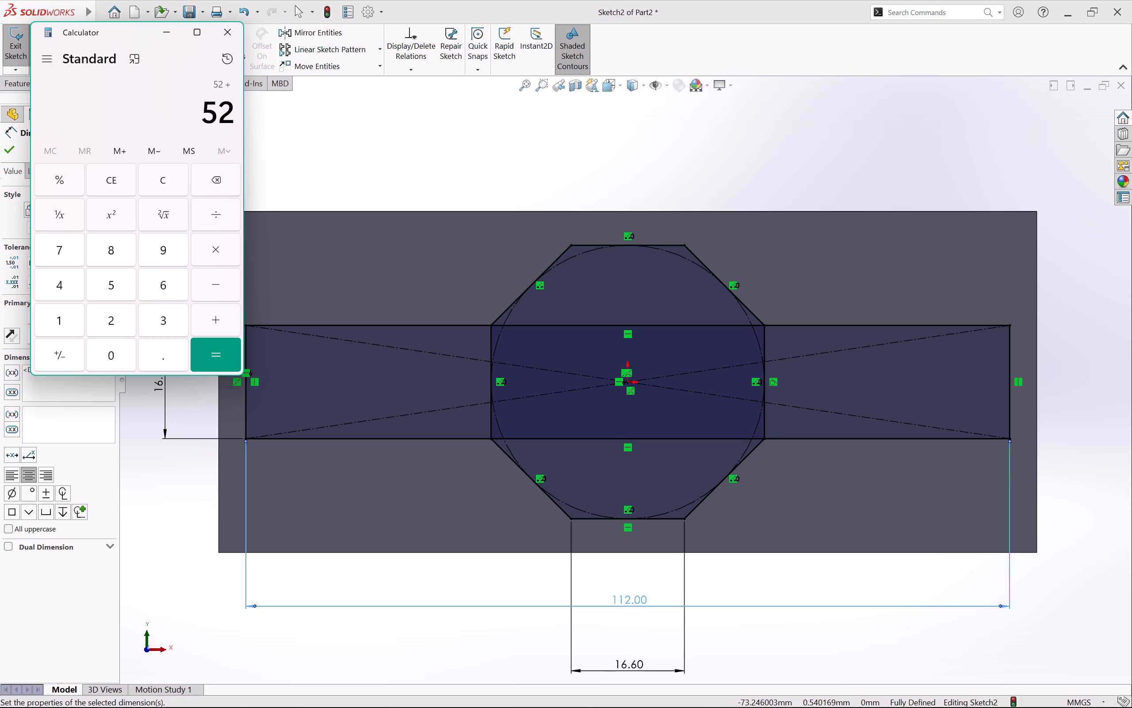
click(157, 248)
click(223, 319)
click(169, 249)
click(223, 348)
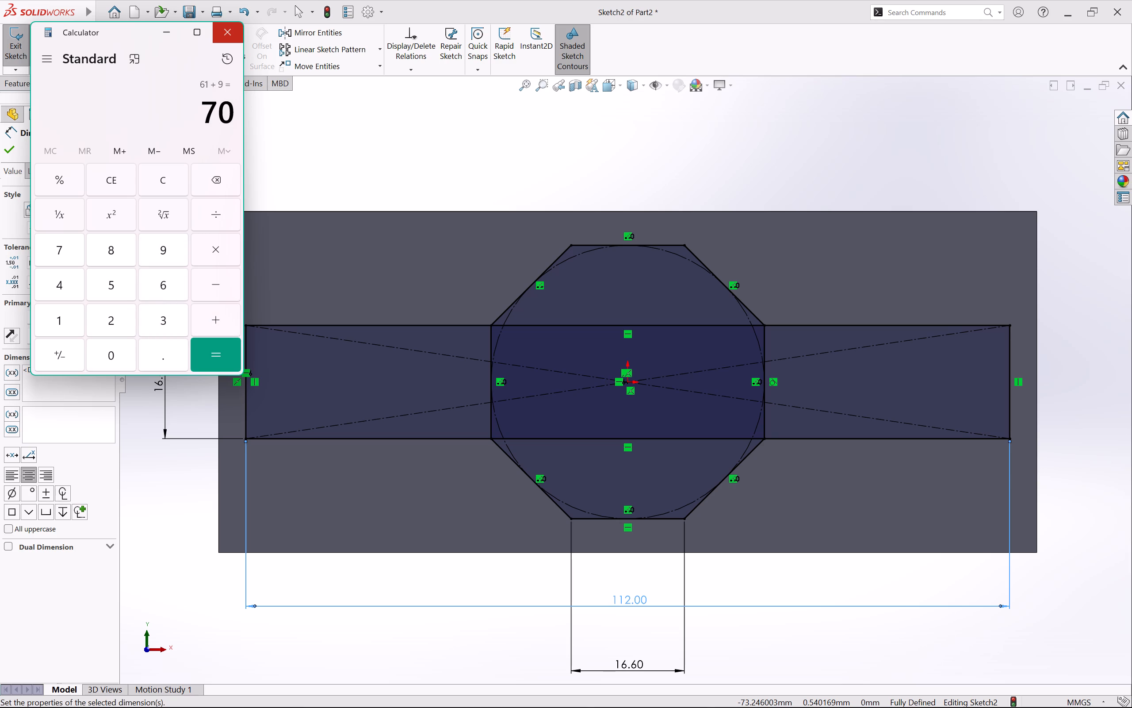
click(229, 33)
Open the rectangle's length dimension for editing and clear its value.
double_click(626, 599)
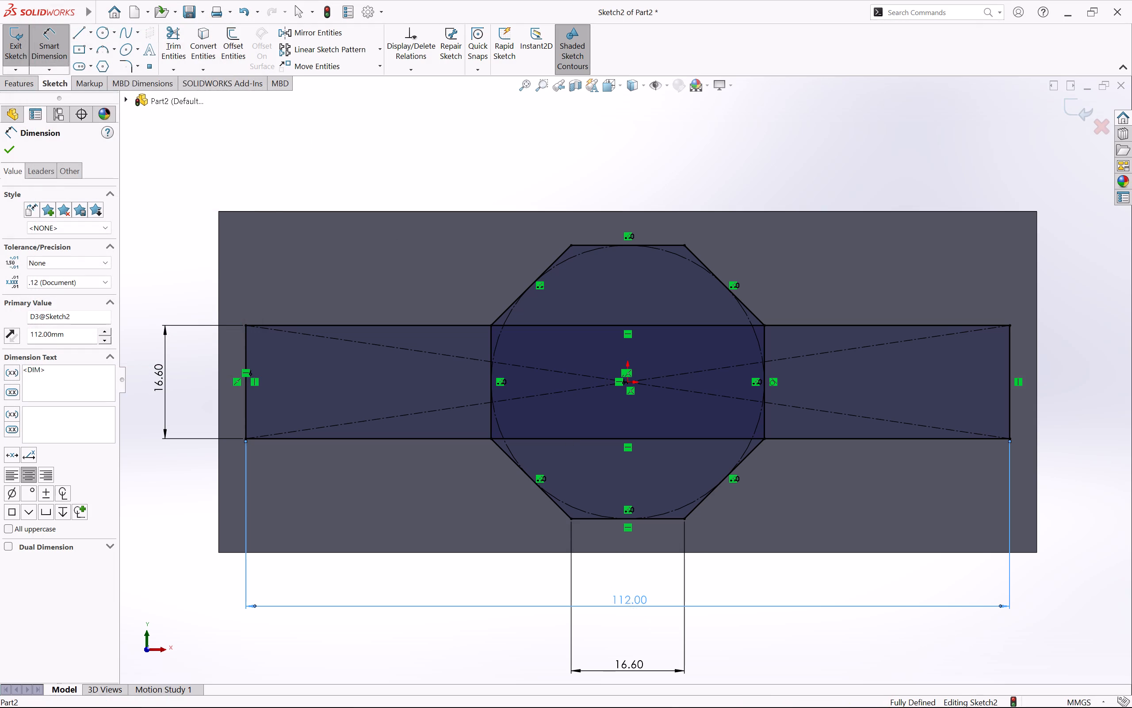
key(BackSpace)
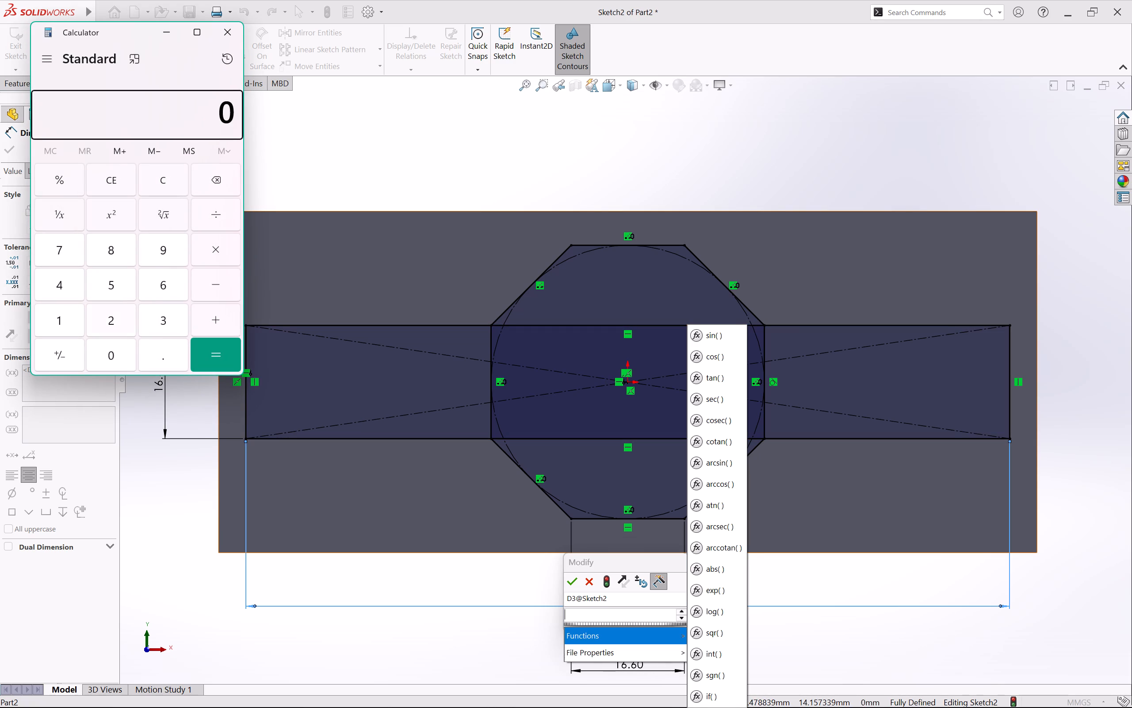
Add 26 + 26 + 9 + 9 in the calculator and close it.
drag(108, 313, 112, 312)
click(166, 283)
click(214, 320)
drag(114, 317, 124, 314)
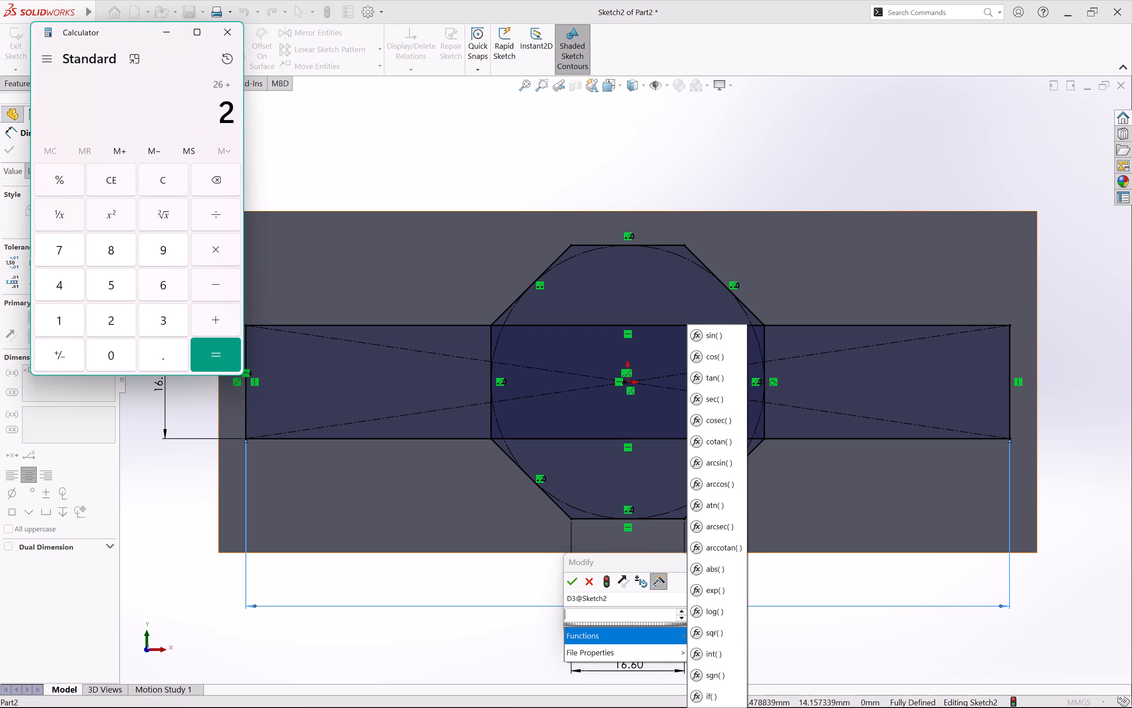
click(174, 281)
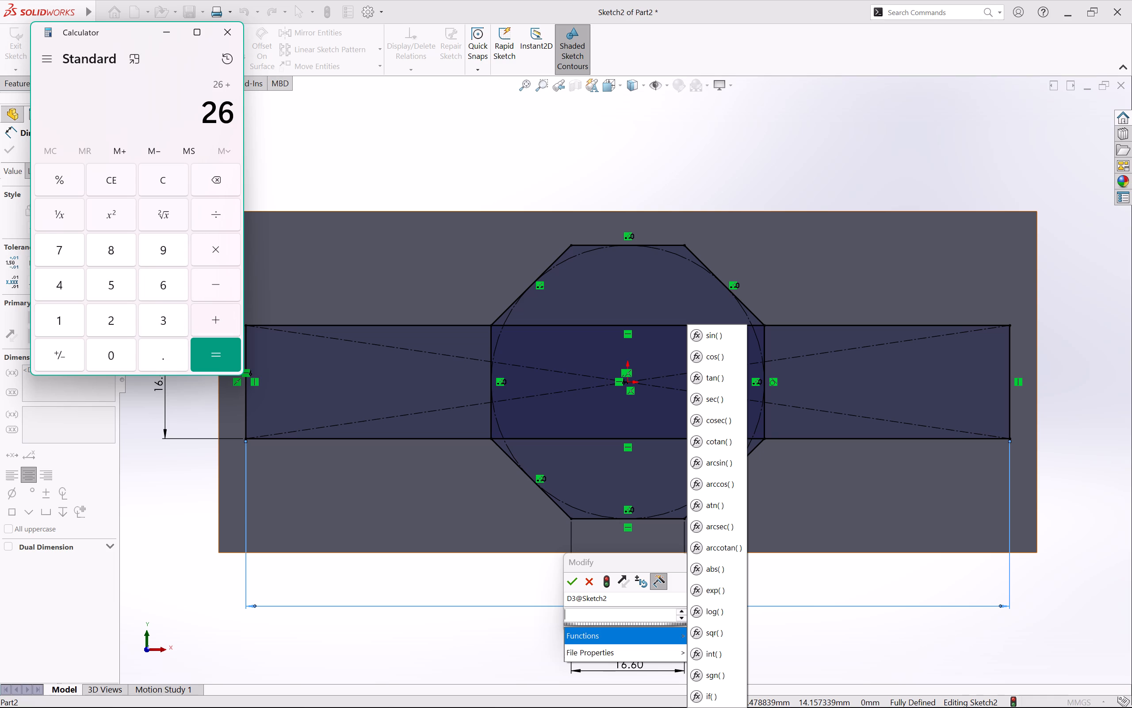
click(215, 323)
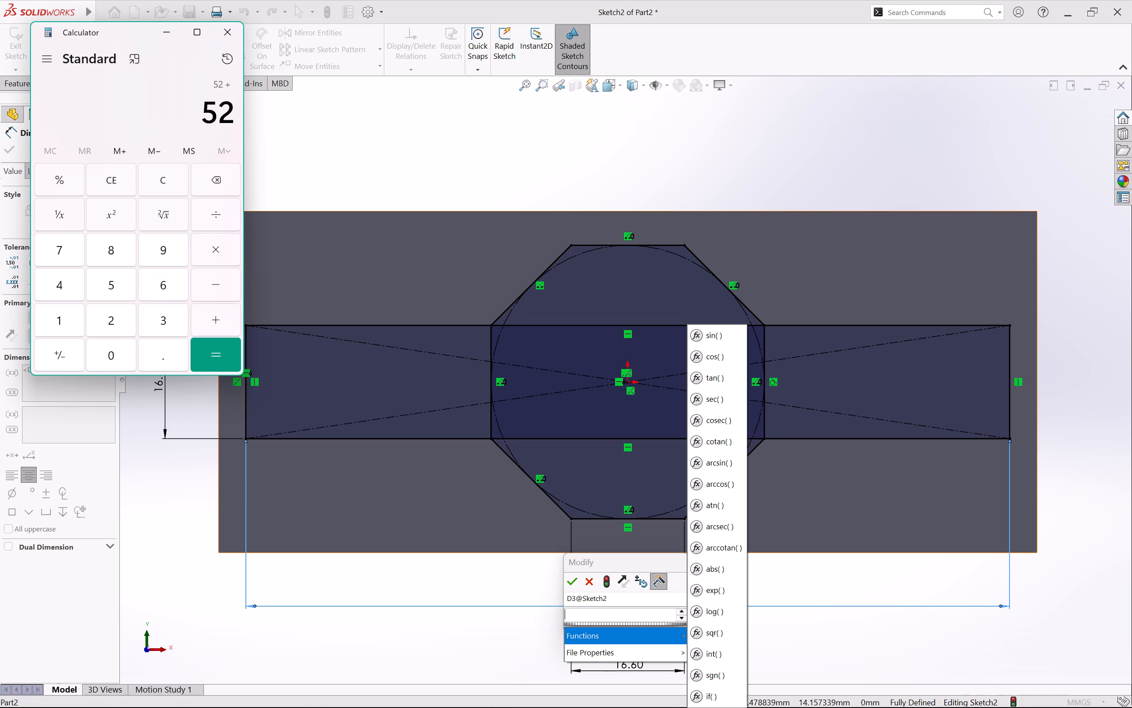
click(159, 254)
click(216, 326)
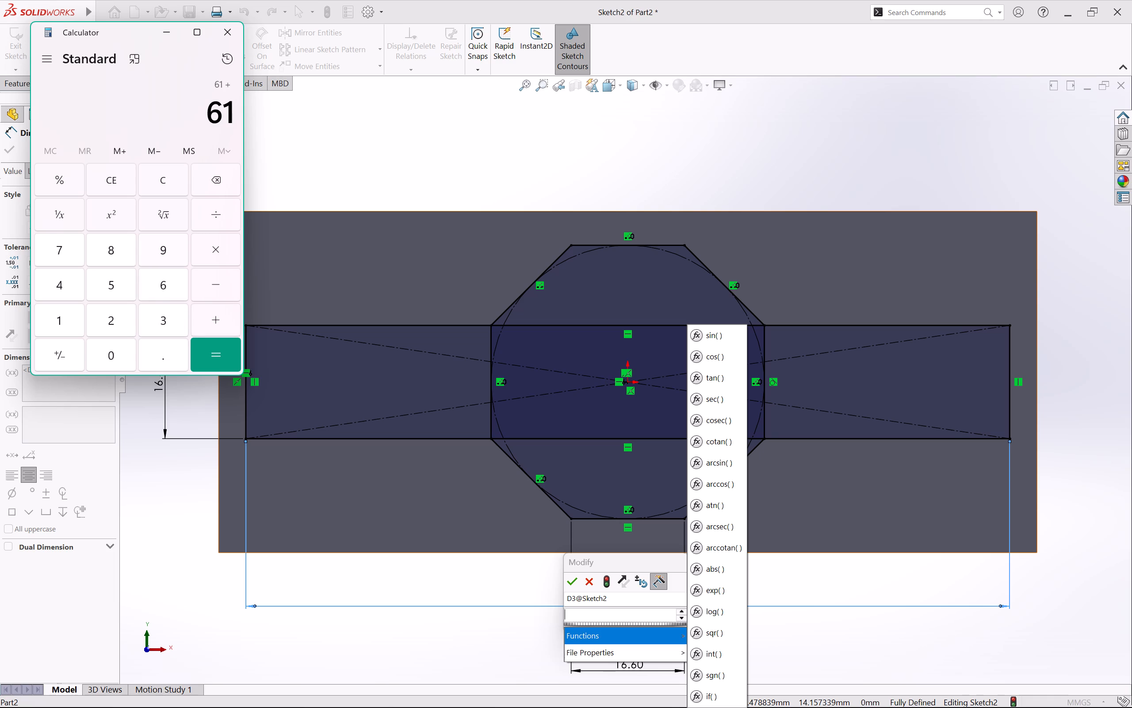
click(164, 252)
click(211, 349)
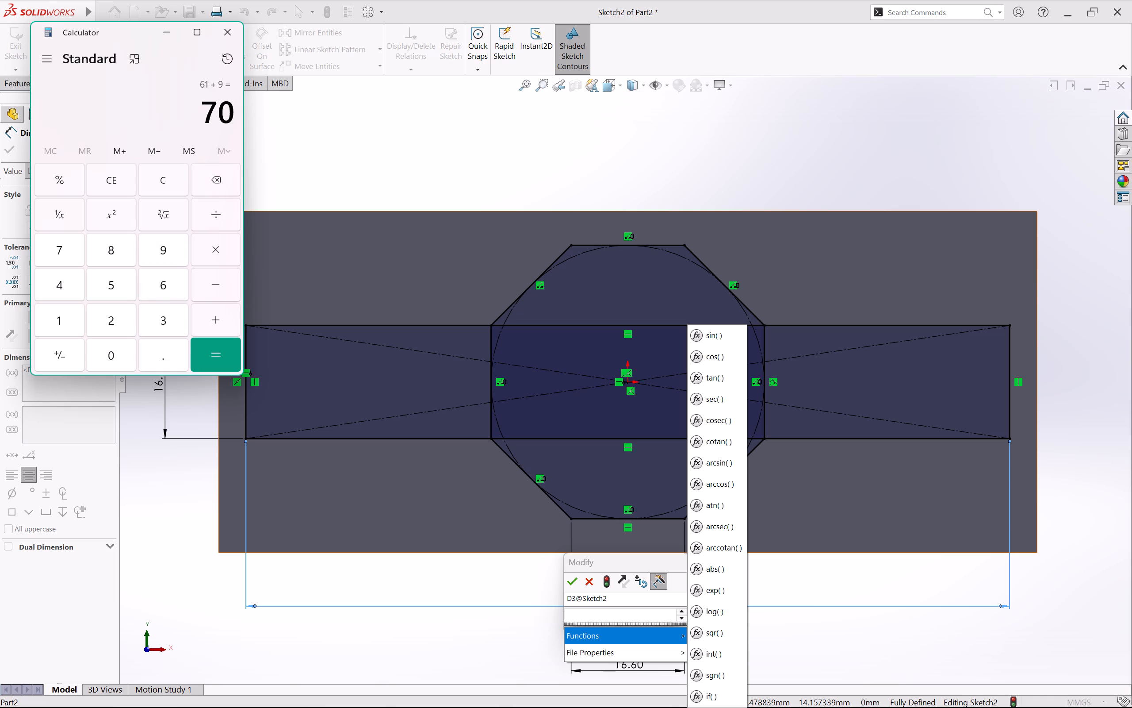
click(229, 28)
Set the rectangle's length dimension to 70 mm and finish dimensioning.
click(580, 611)
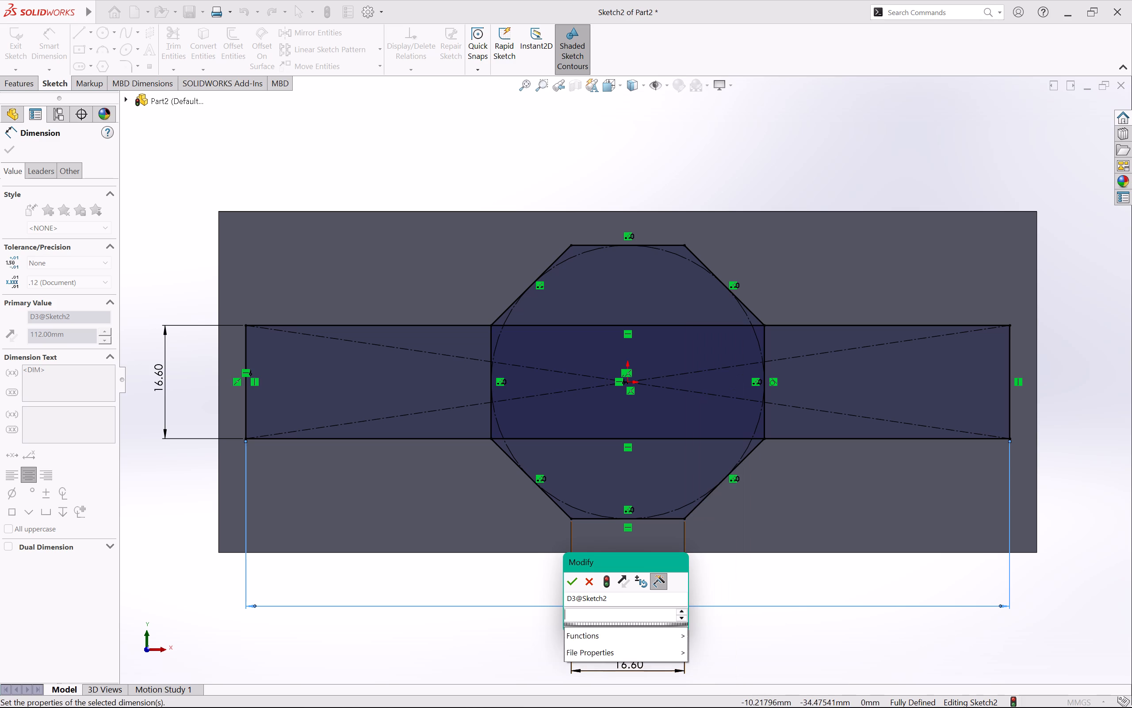
key(4)
key(BackSpace)
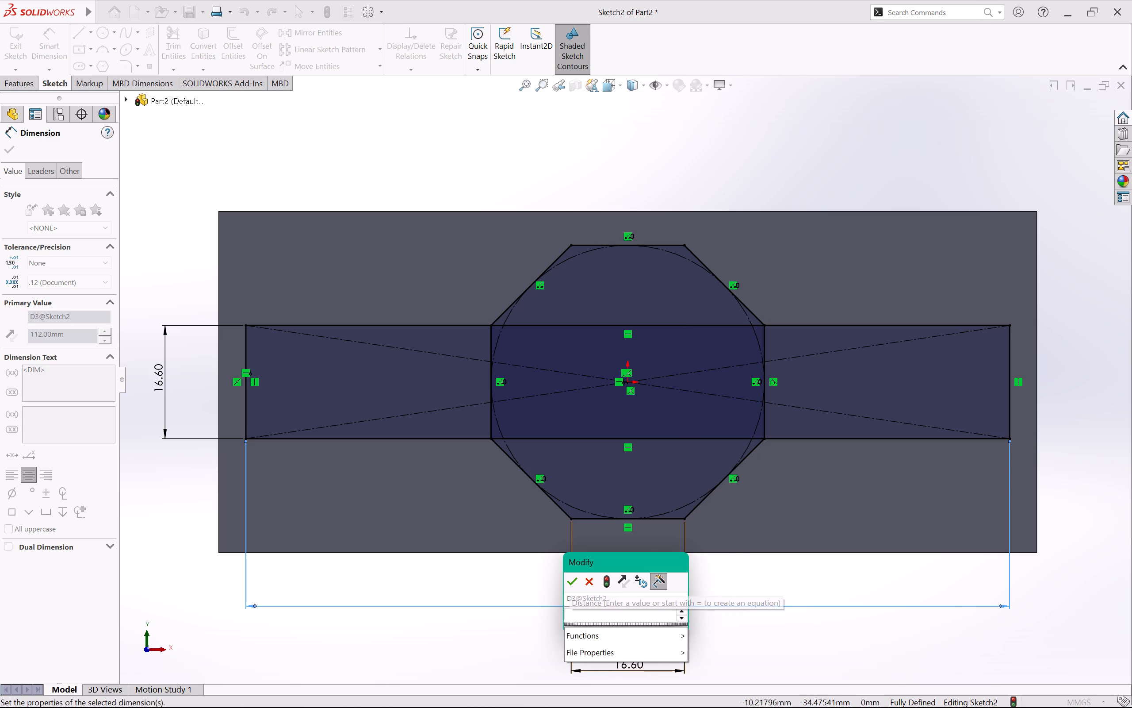
text(70)
key(Return)
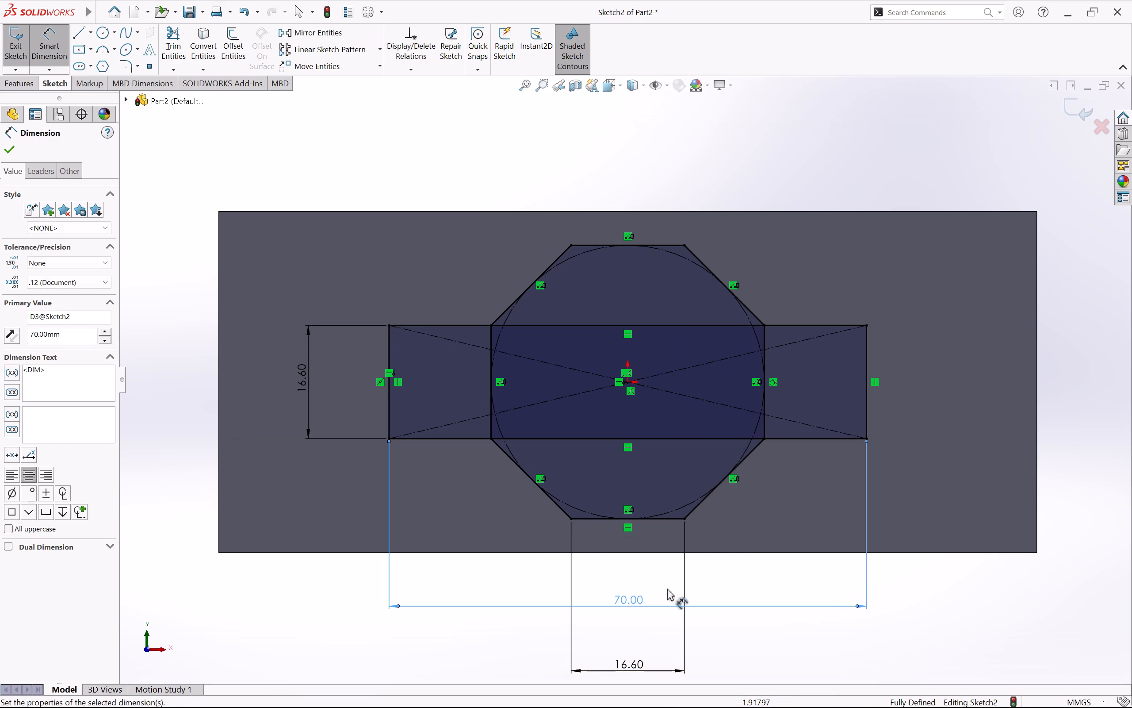
key(Escape)
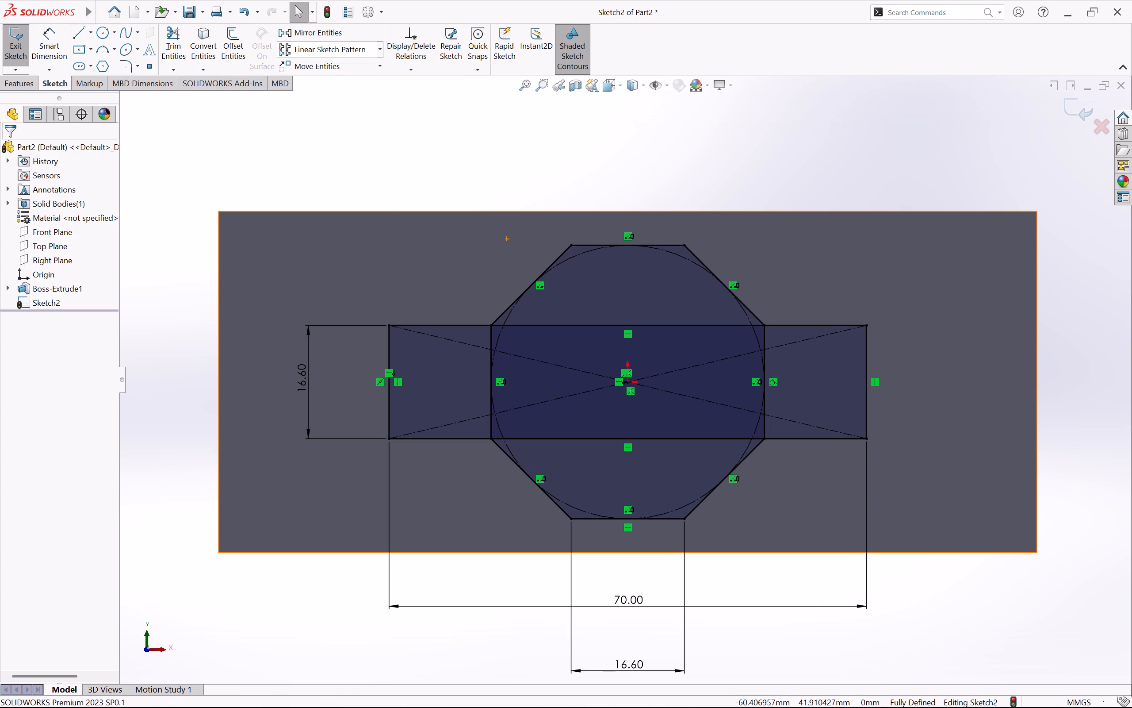
Trim away the portions of the rectangle's upper and lower sides inside the octagon, including the short stubs at its corners.
click(175, 35)
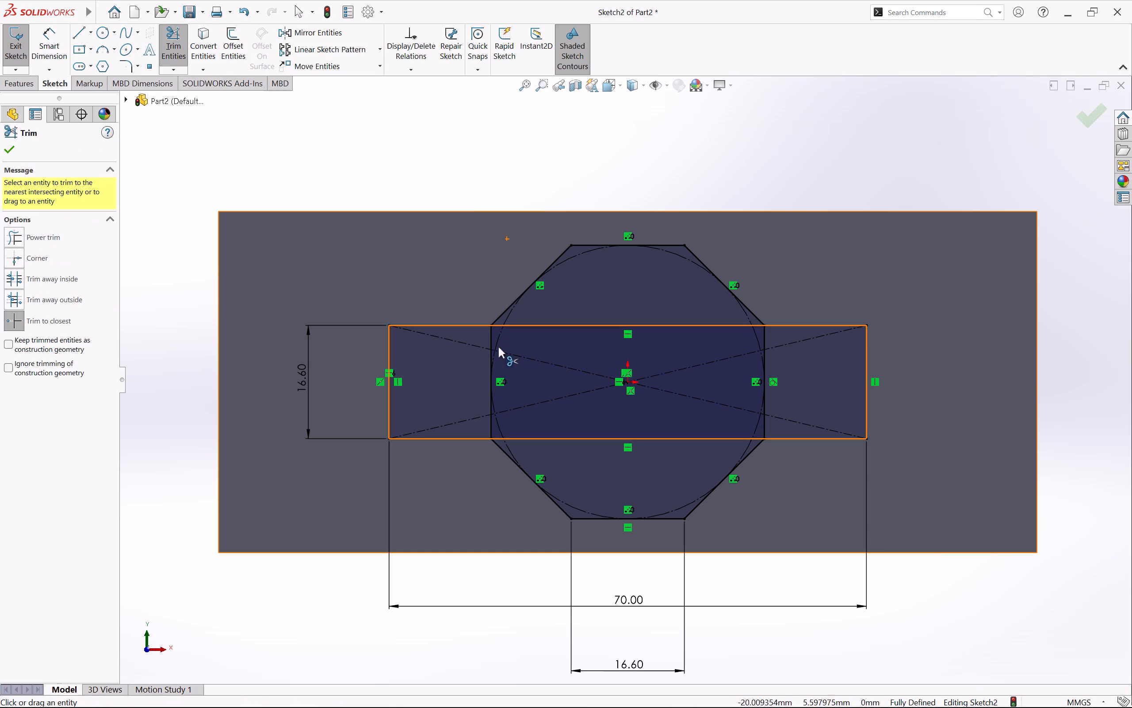
click(546, 327)
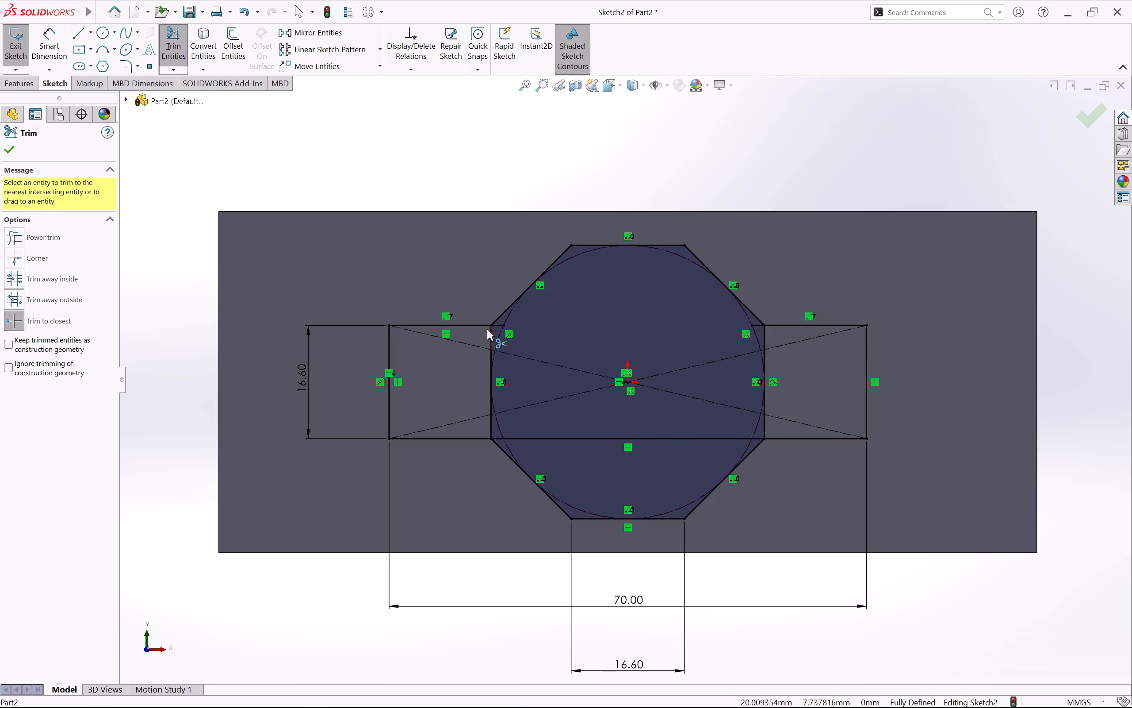
scroll(482, 329, down, 7)
click(610, 341)
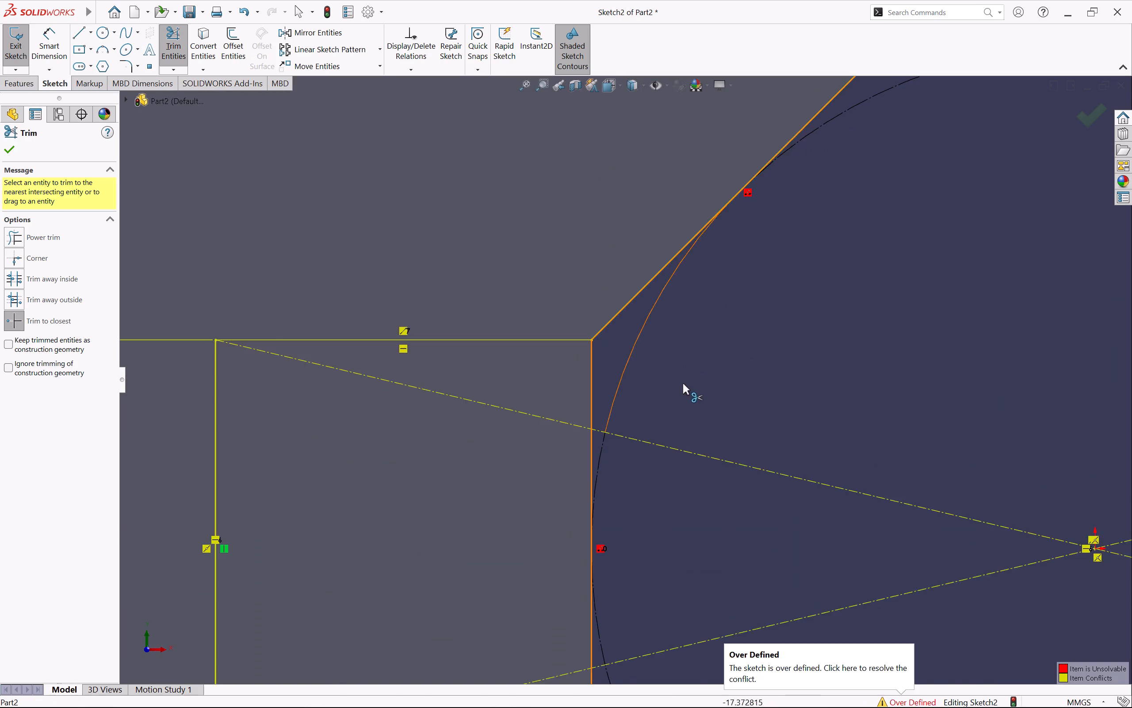
scroll(687, 385, up, 6)
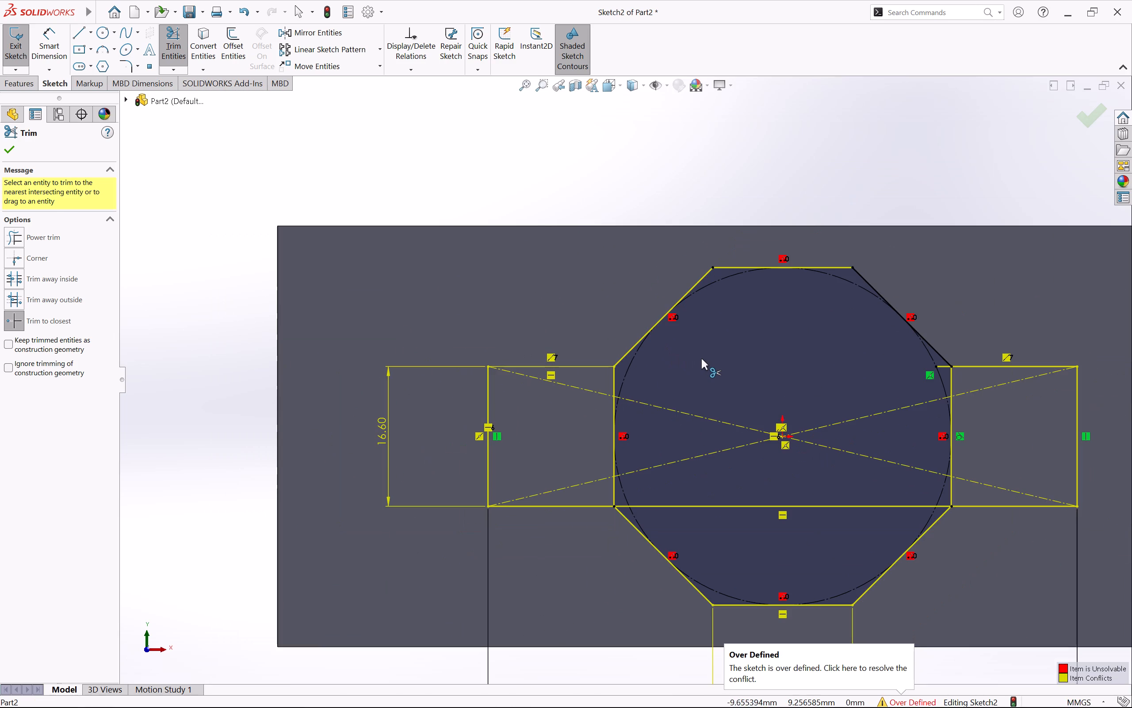
scroll(943, 369, down, 2)
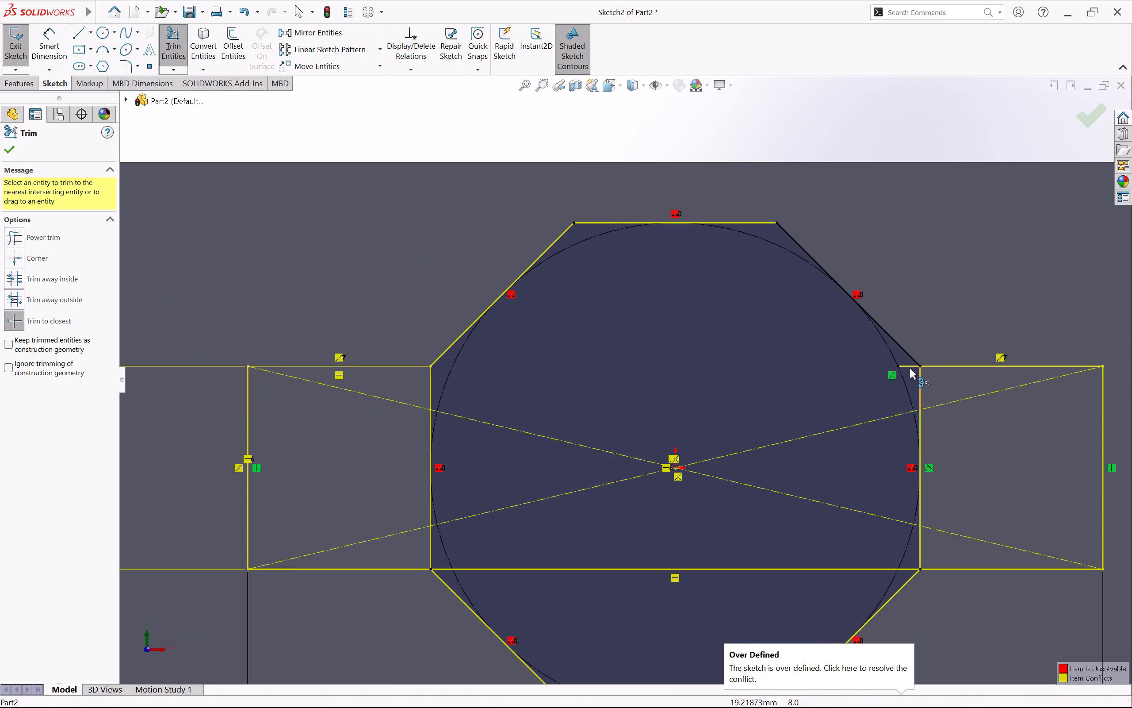
click(910, 367)
click(900, 570)
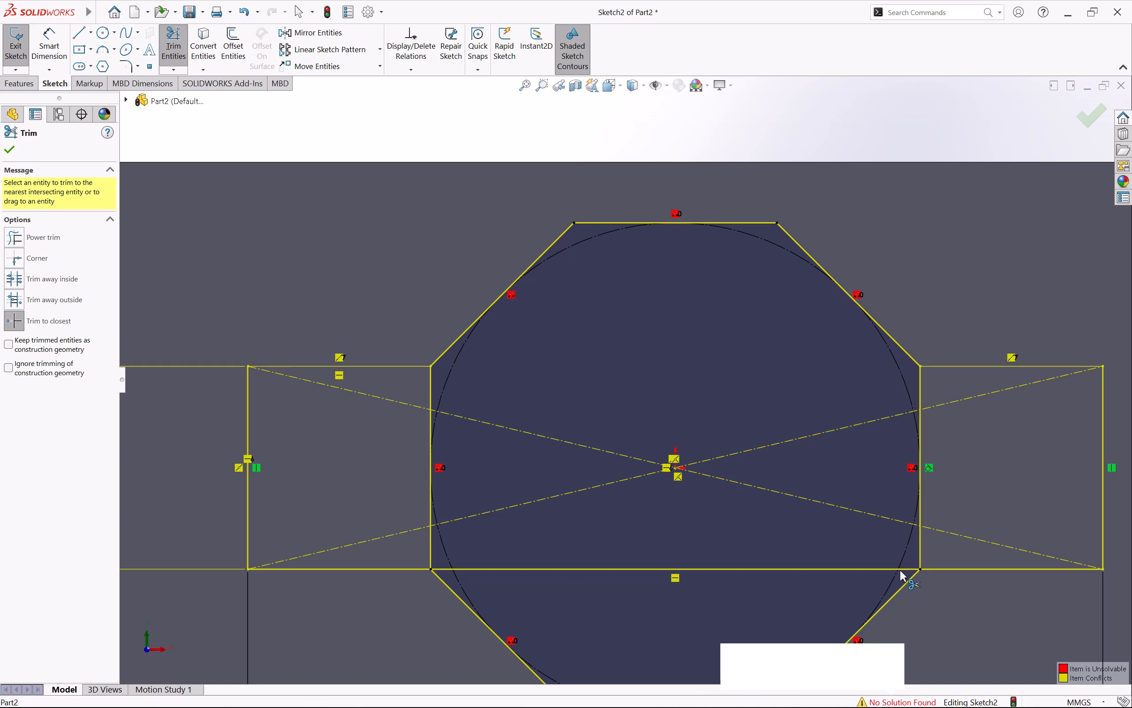
click(851, 572)
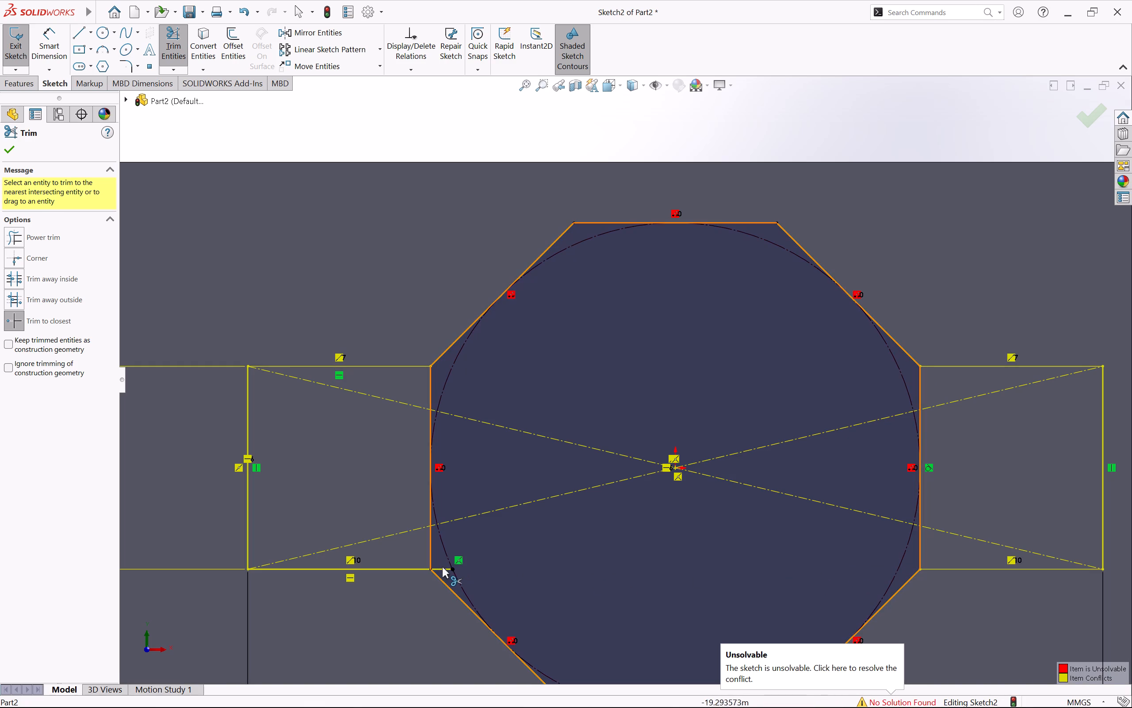
click(444, 568)
scroll(552, 555, up, 3)
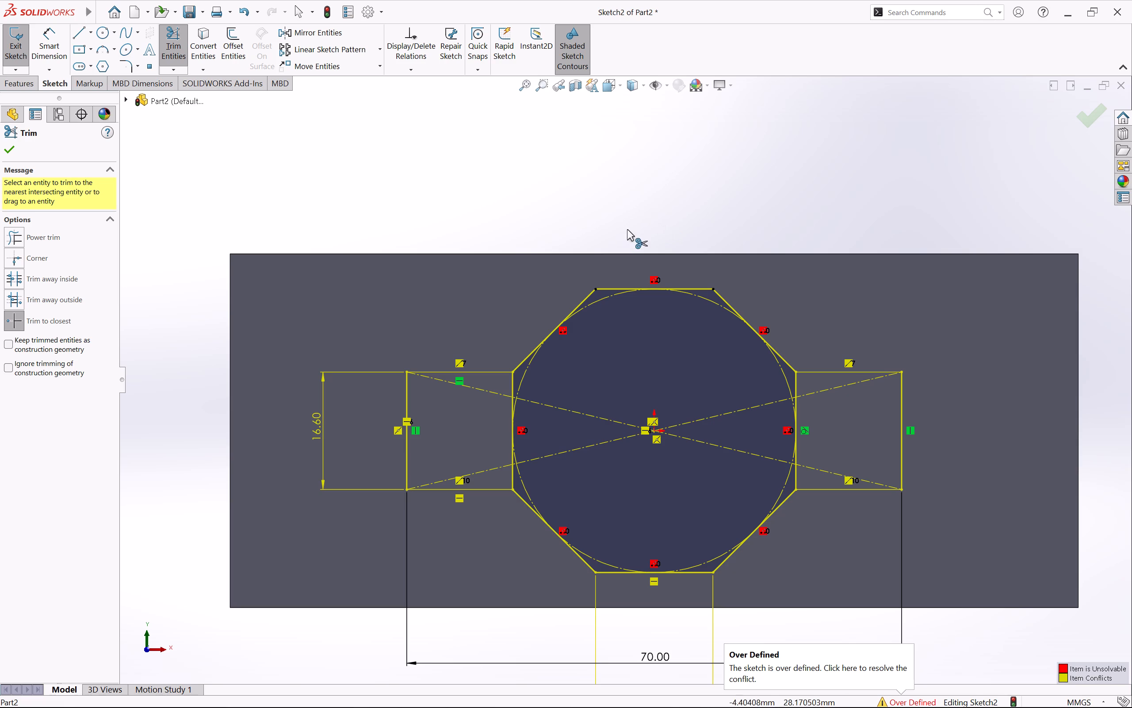
Exit trimming and delete the conflicting relation shown at the octagon's upper side.
click(652, 277)
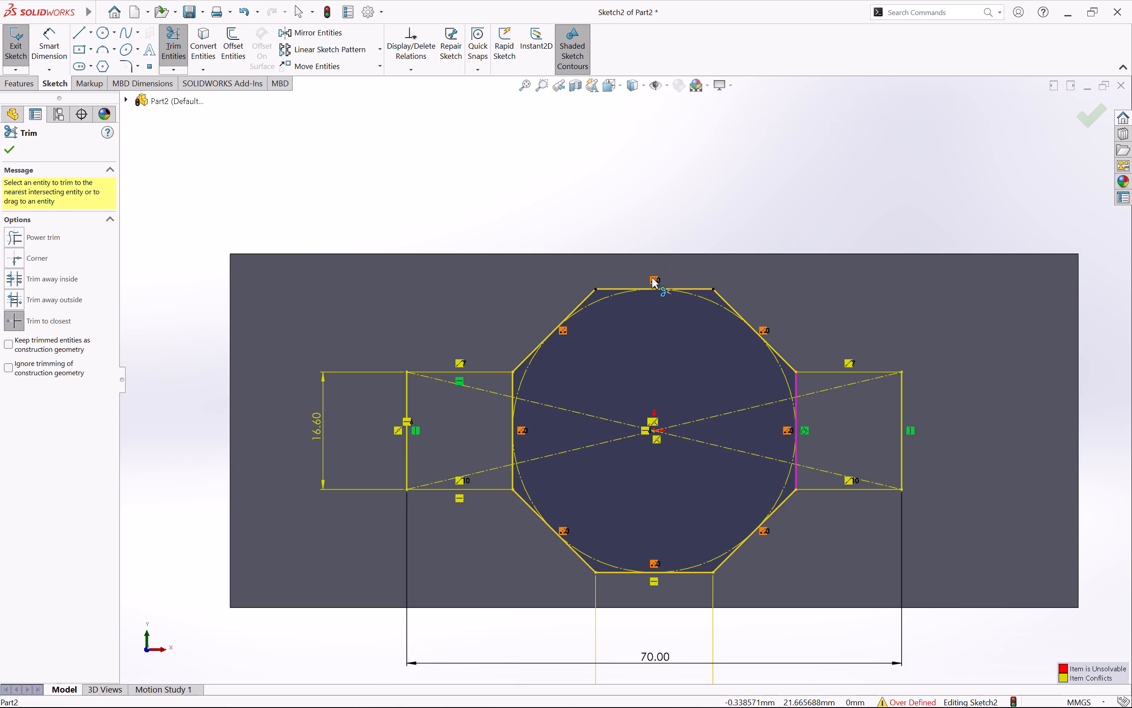
key(Delete)
key(Delete)
key(Delete)
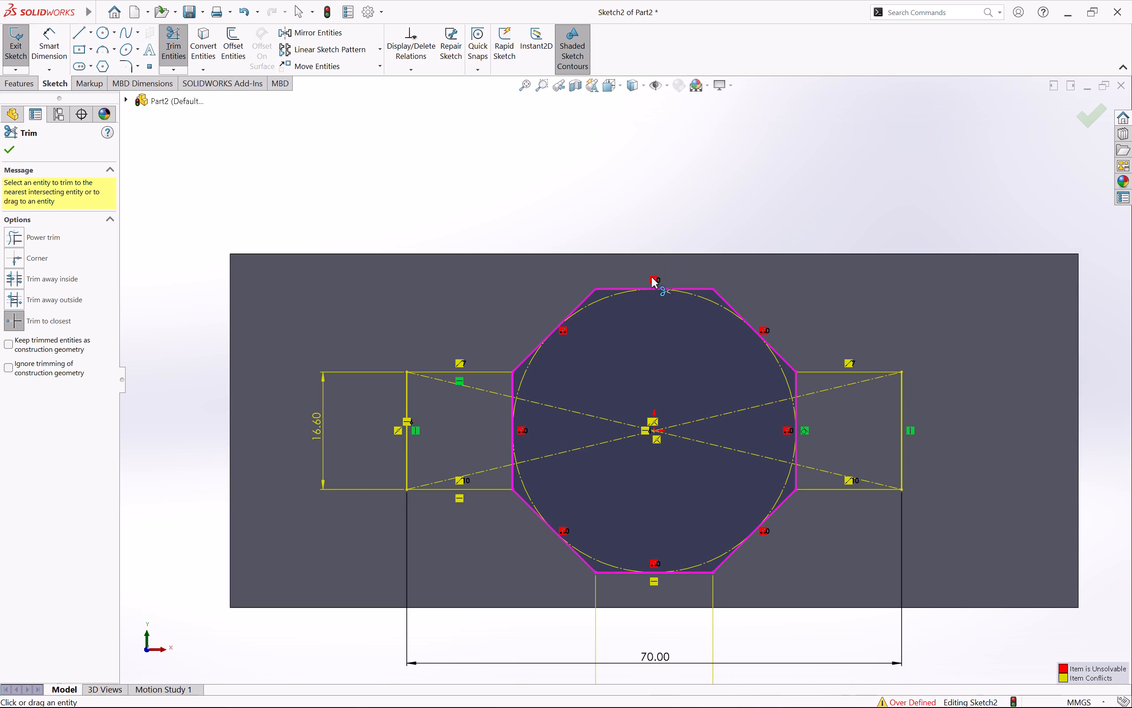
click(651, 277)
key(Escape)
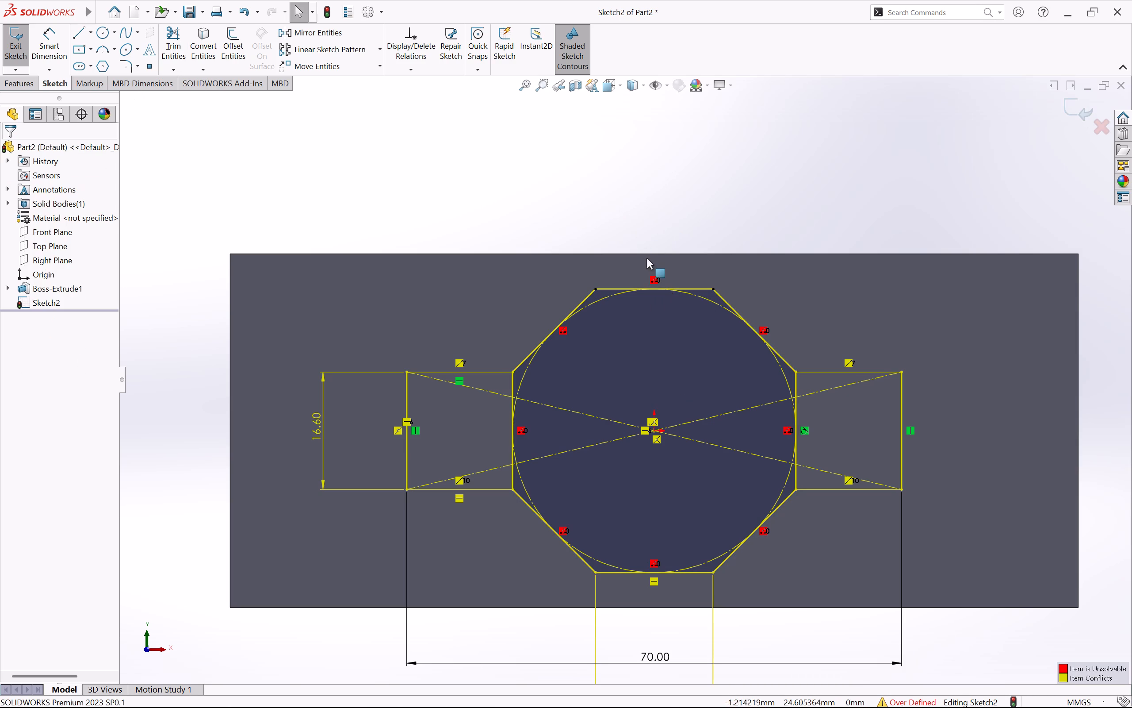
key(Escape)
click(655, 283)
key(Delete)
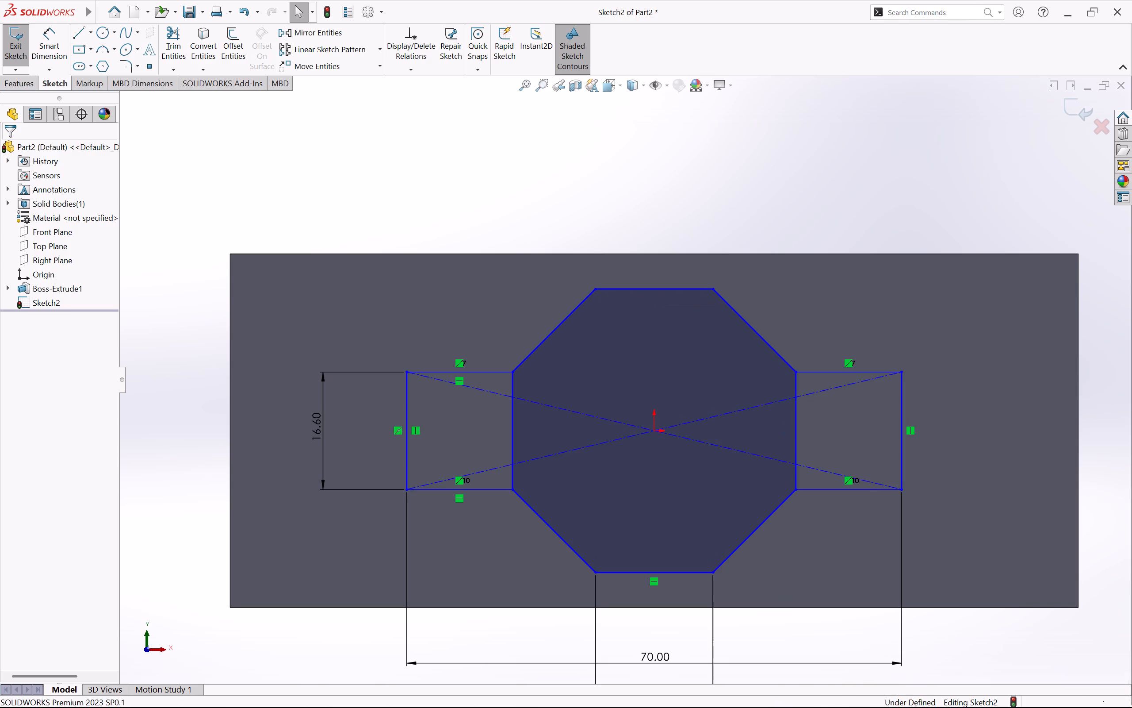
Trim the octagon's left vertical side between the rectangle's diagonals, plus its upper stub, undoing any stray trim of the adjoining slanted side.
scroll(611, 223, up, 1)
scroll(610, 223, down, 1)
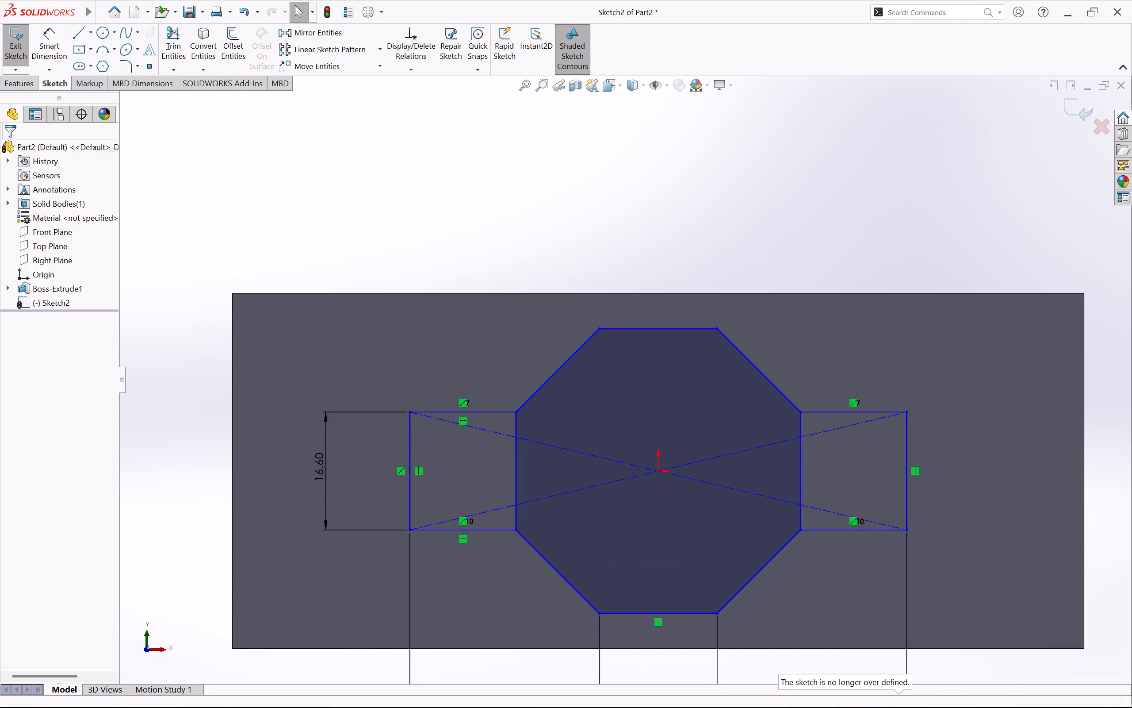
scroll(643, 264, down, 1)
scroll(643, 264, up, 3)
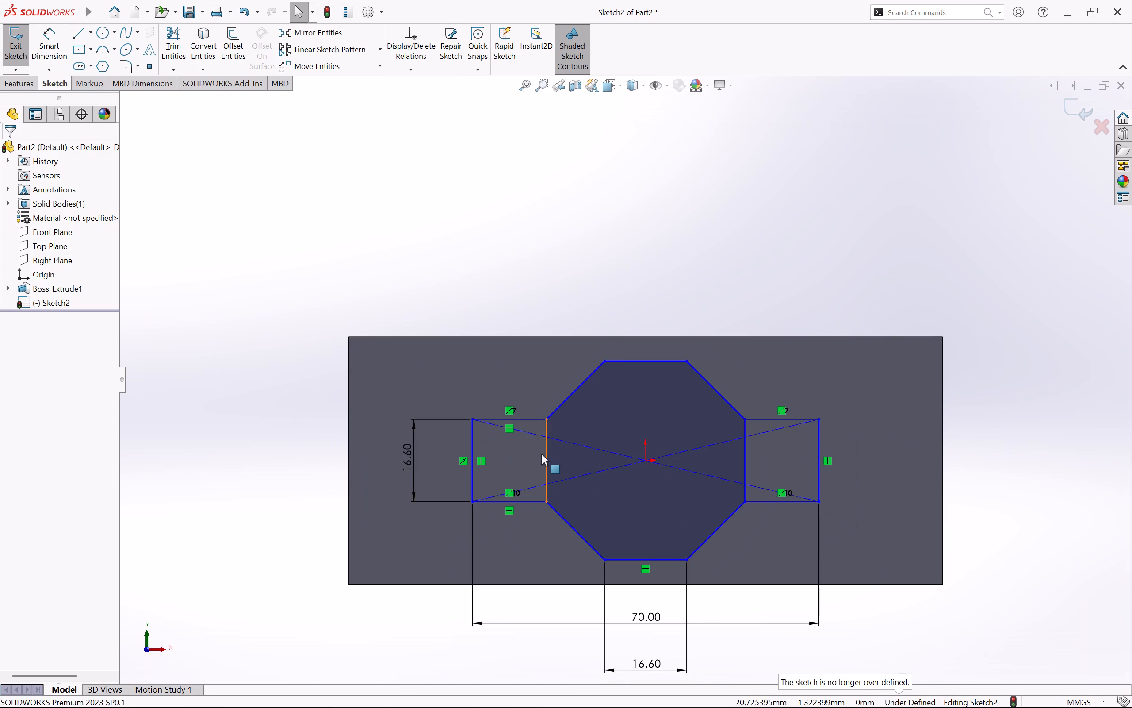
scroll(541, 454, down, 2)
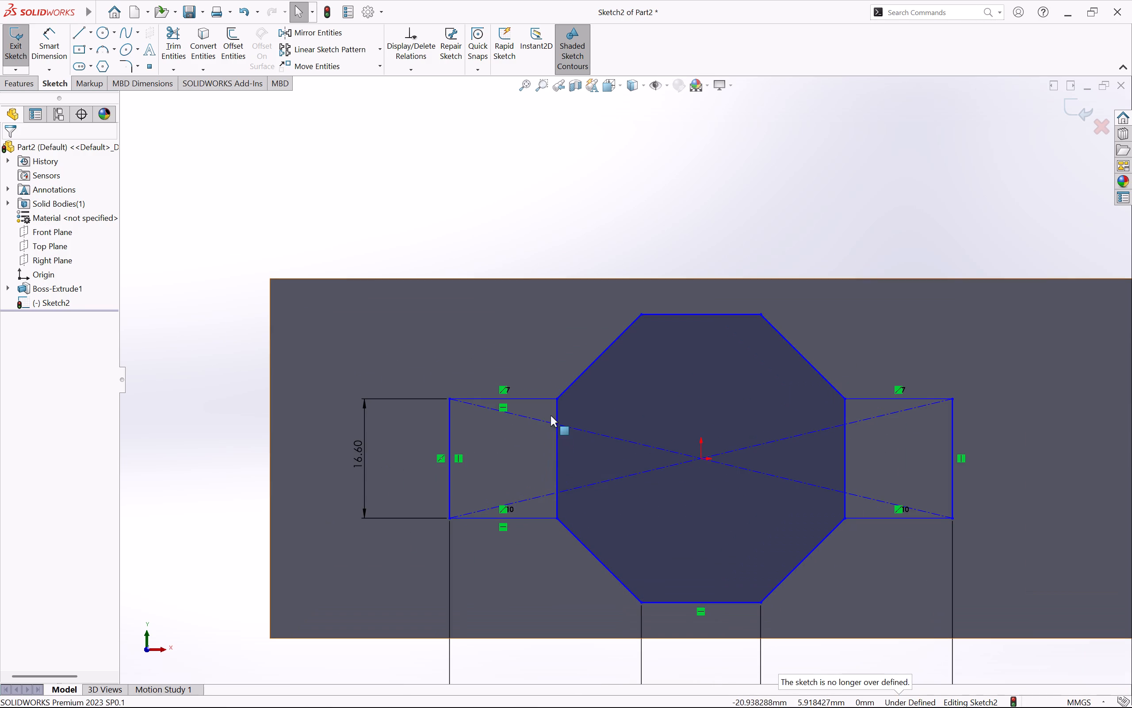
click(174, 36)
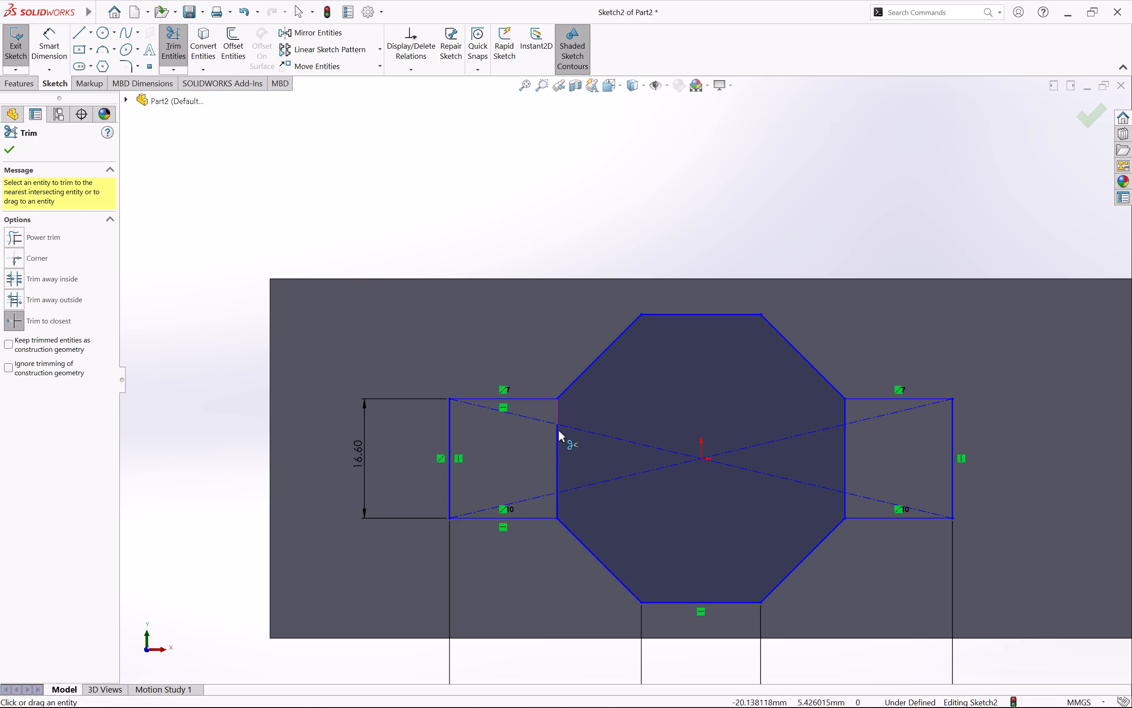
click(559, 446)
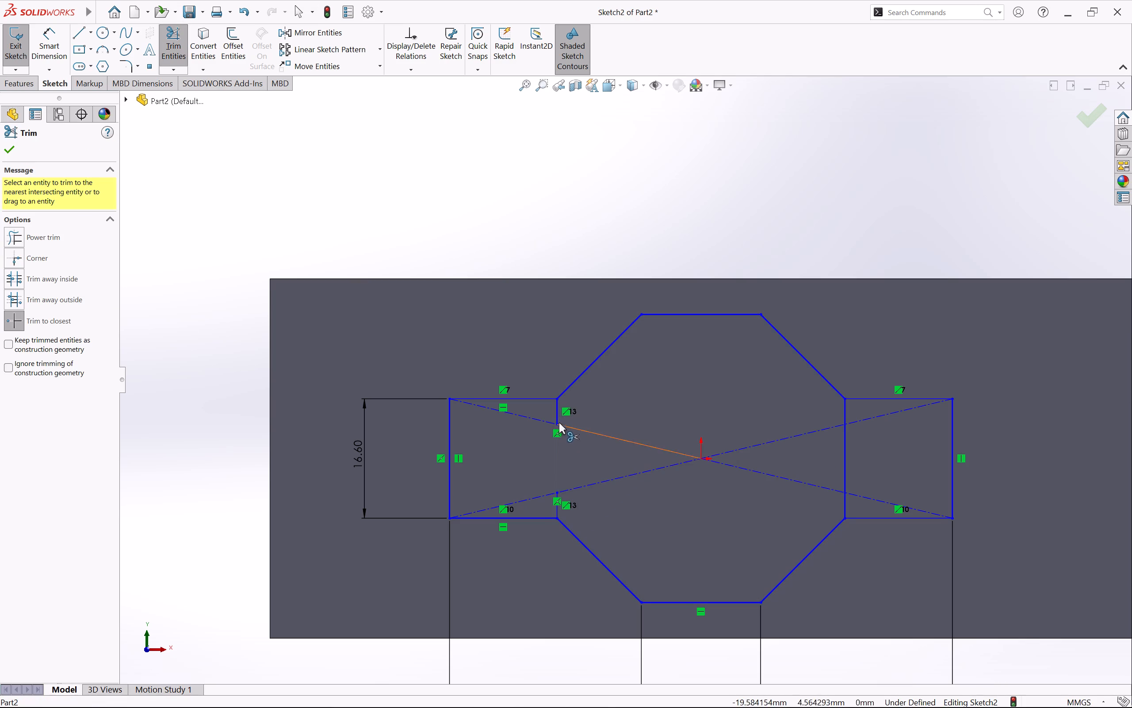
click(555, 419)
click(590, 553)
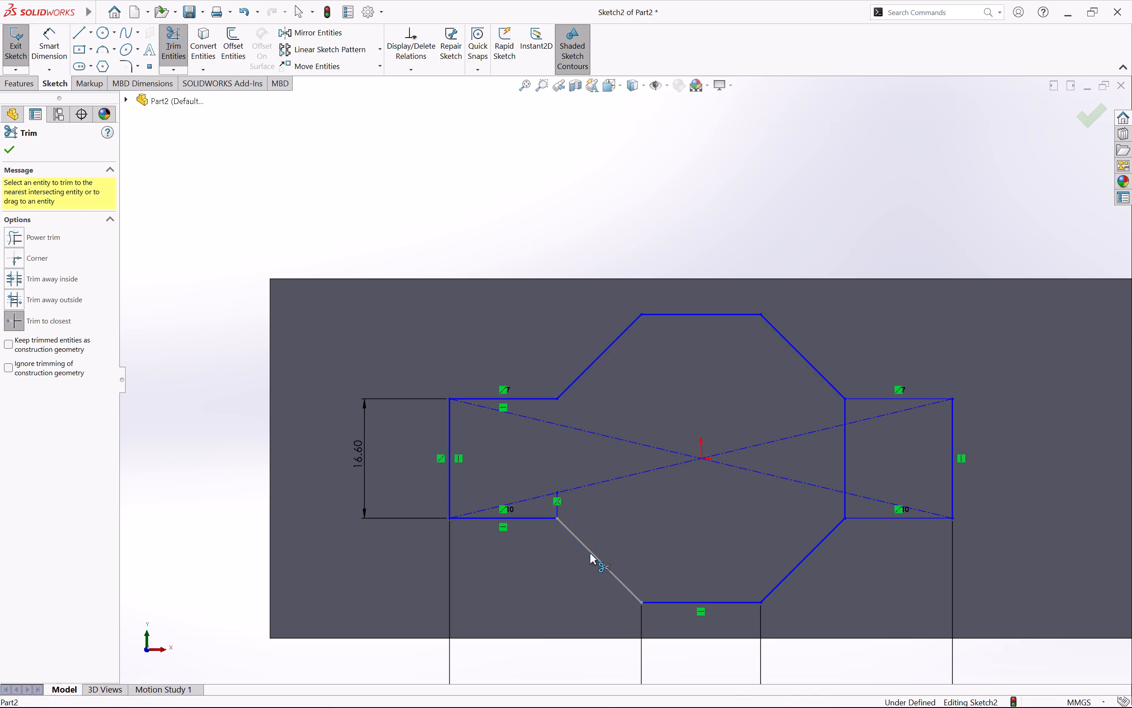
key(ctrl+z)
Trim away the remaining lower stub of the octagon's left vertical side.
scroll(575, 542, down, 2)
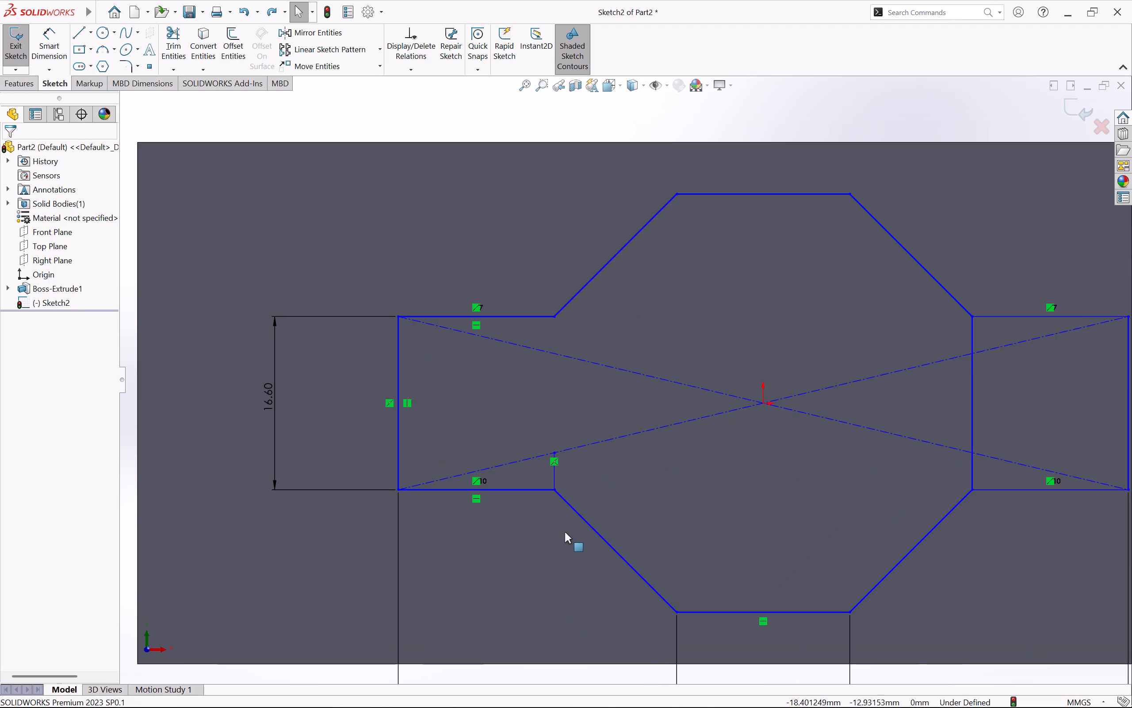
click(554, 481)
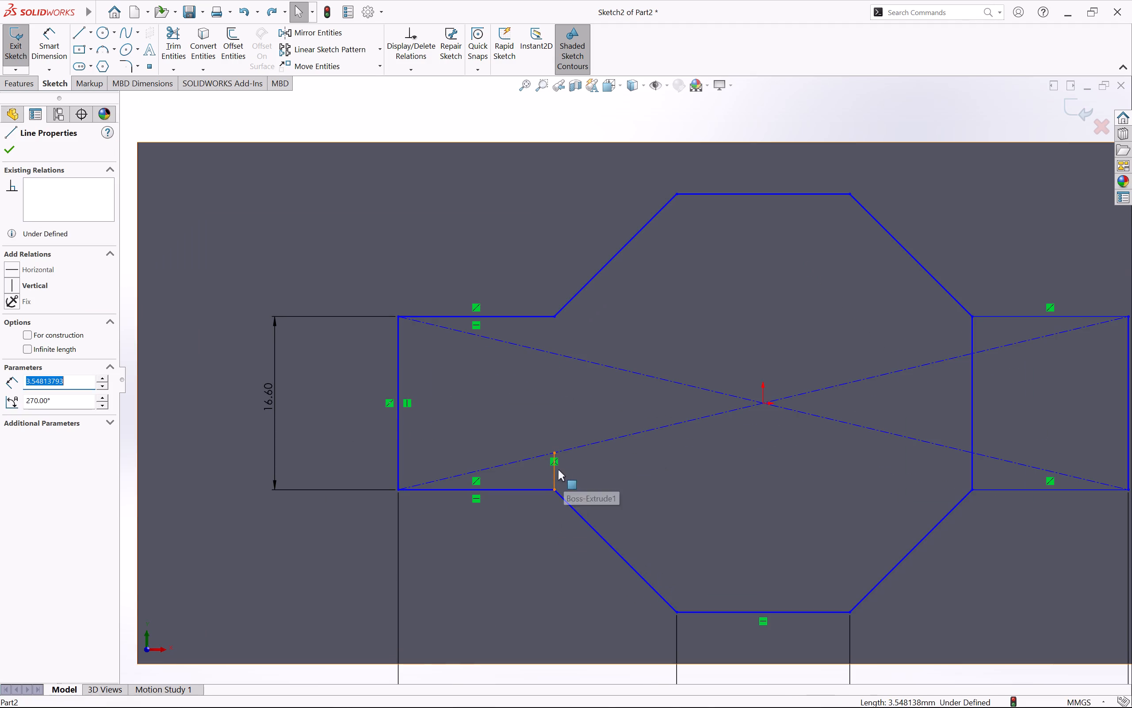
click(554, 477)
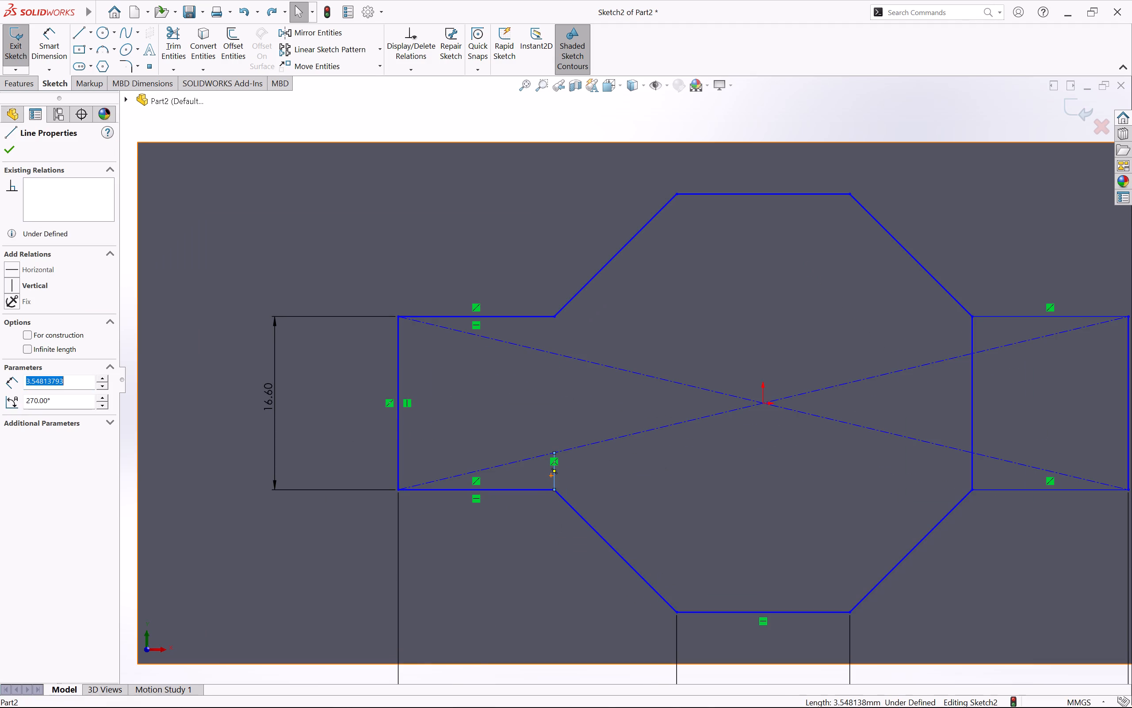
key(Escape)
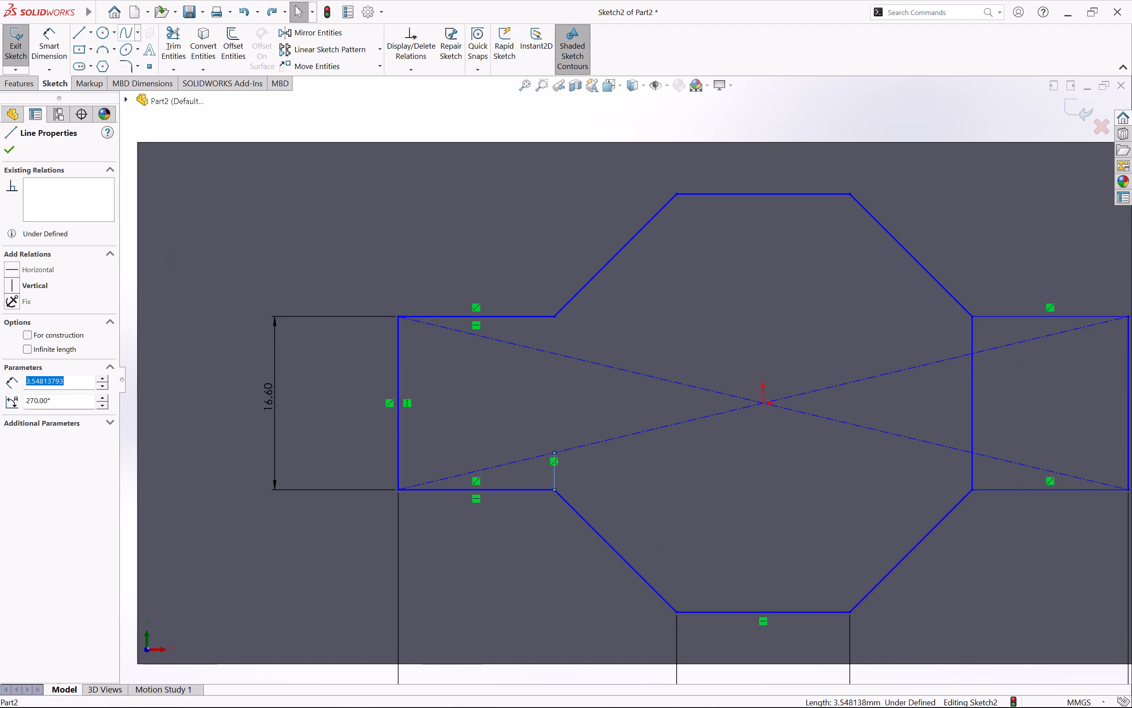
click(174, 43)
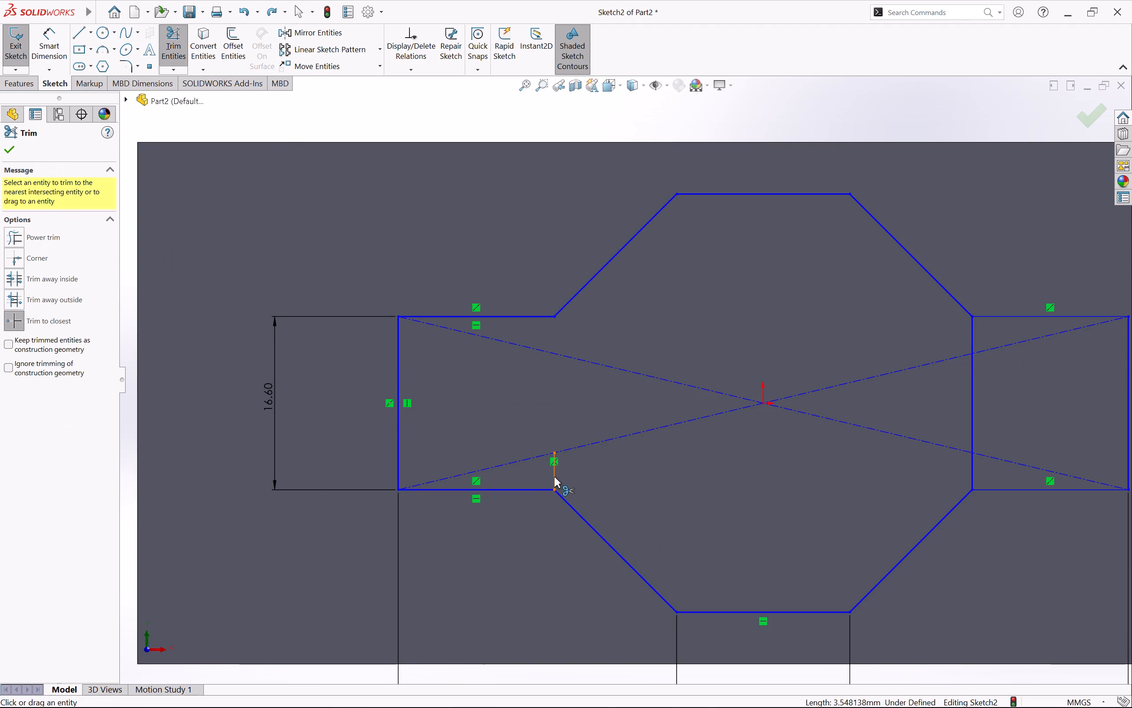
click(555, 477)
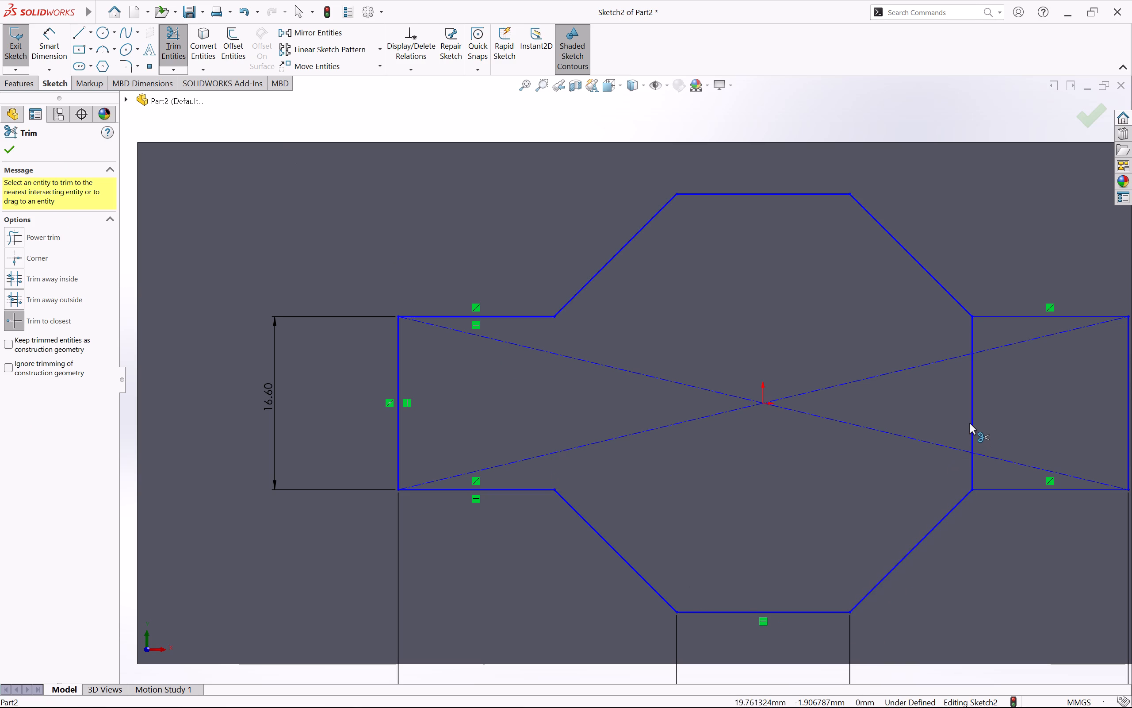
Trim away the octagon's right vertical side inside the rectangle, including its upper and lower stubs, and exit trimming.
click(969, 423)
click(971, 417)
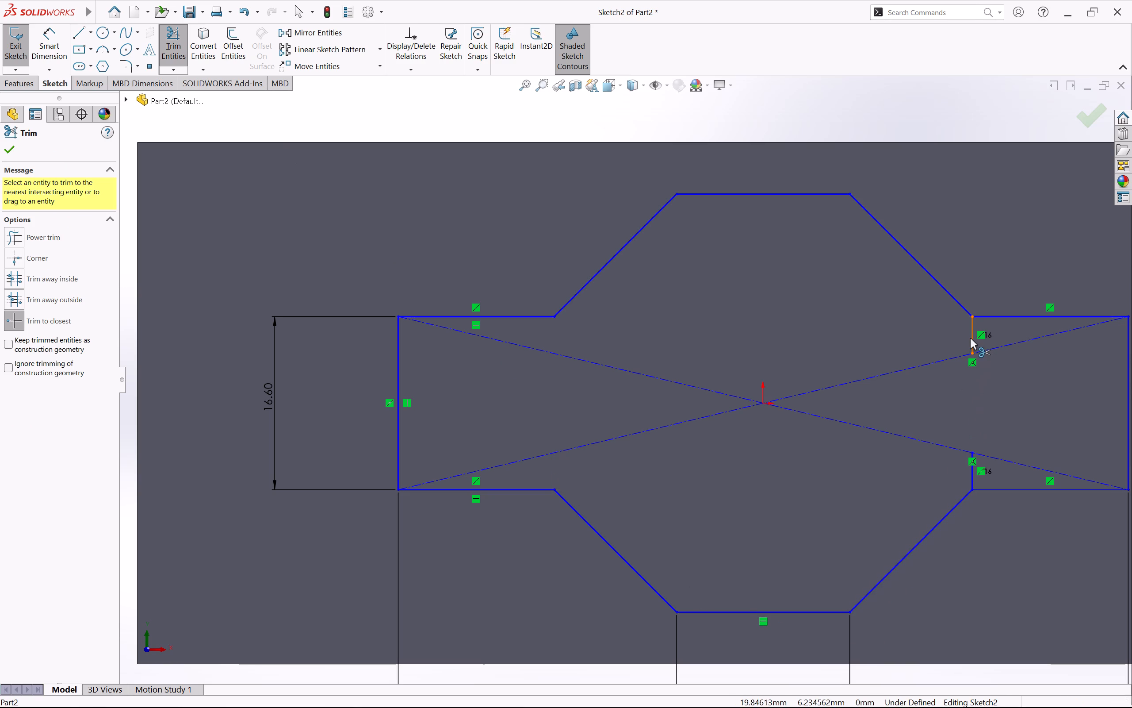
click(970, 338)
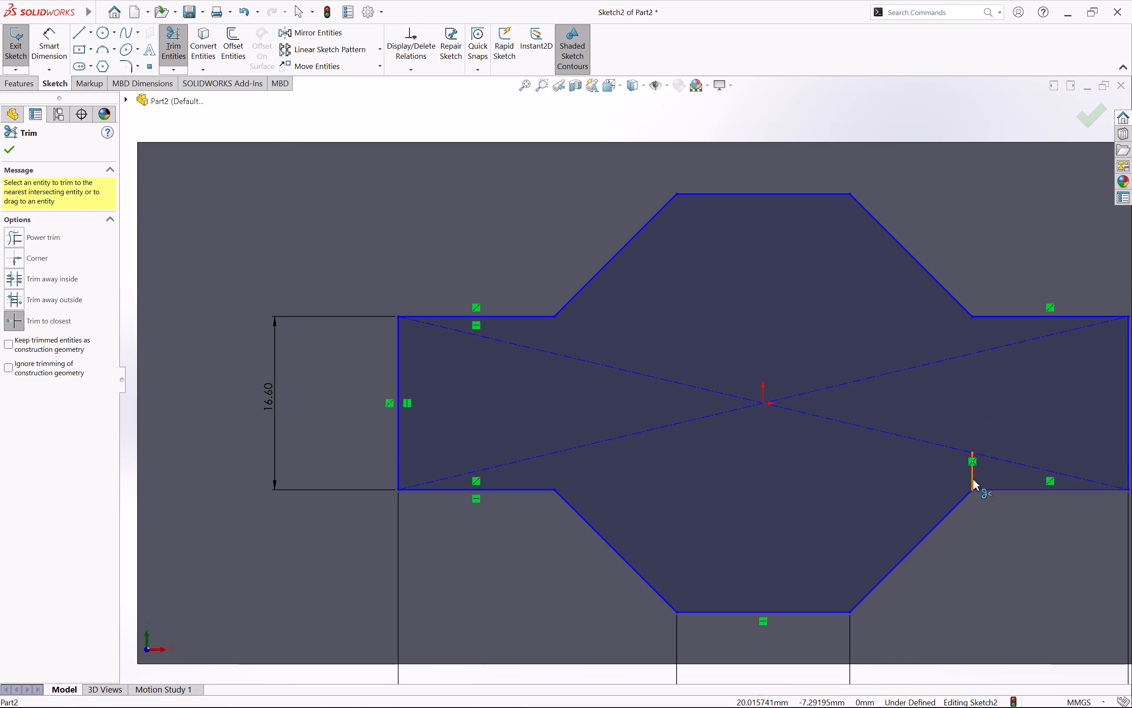
click(973, 479)
scroll(977, 513, up, 3)
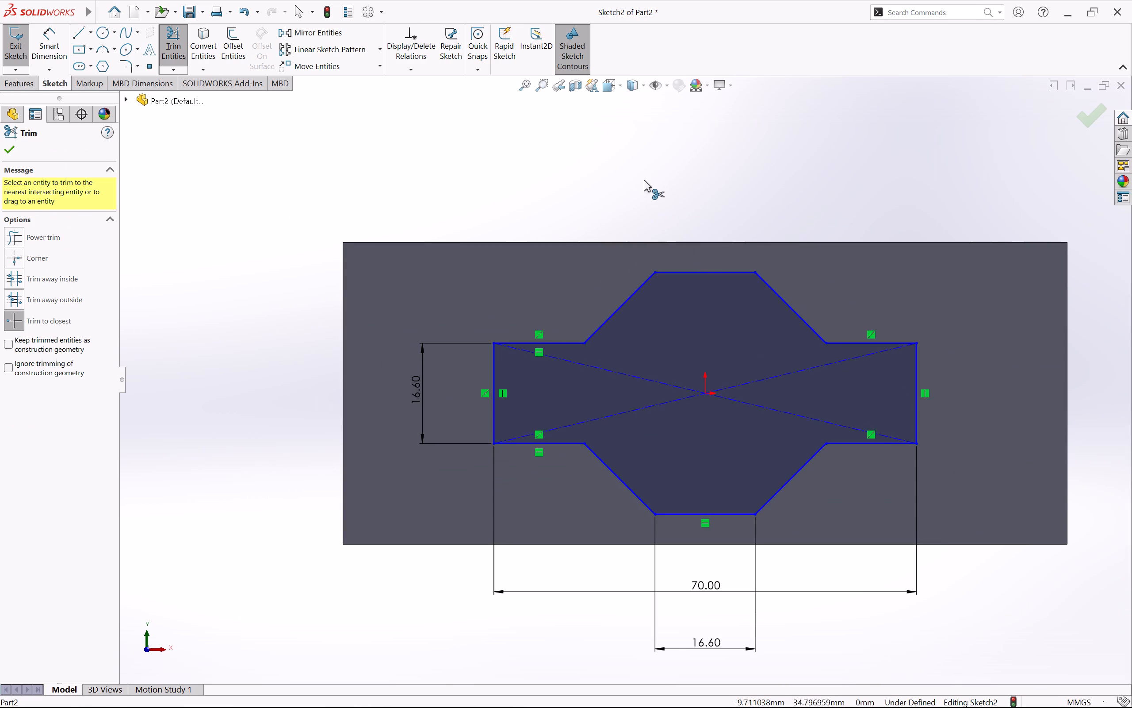
key(Escape)
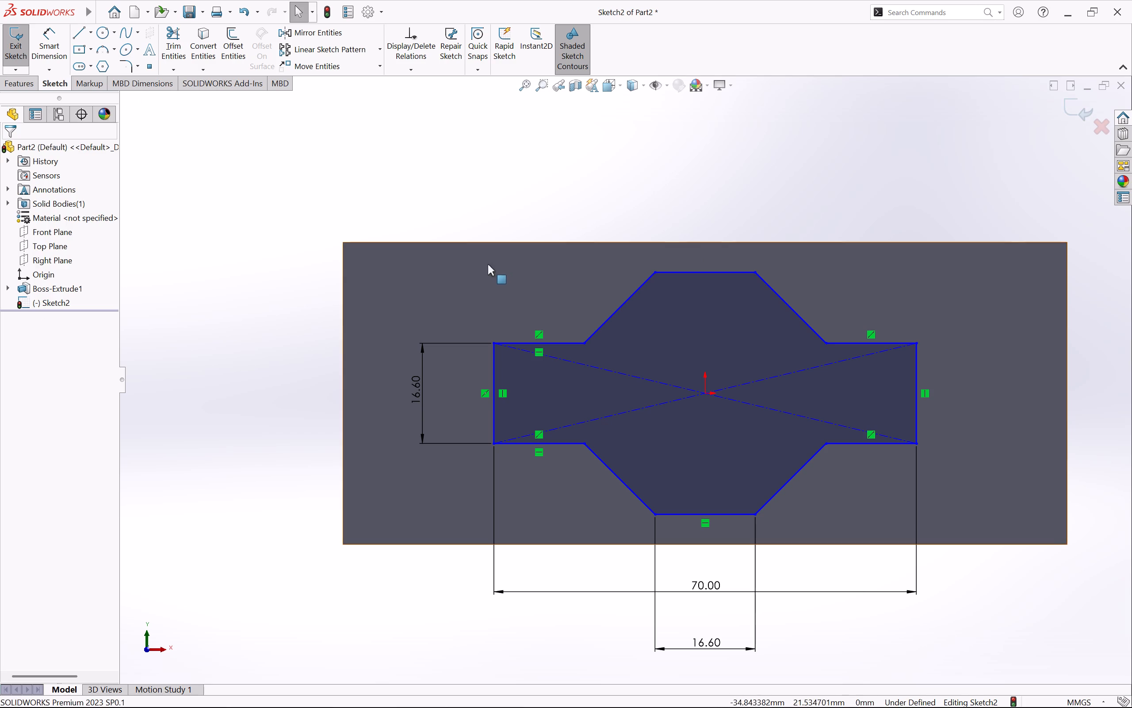
Dimension the upper horizontal edge of the profile's left arm at 15 mm, placing the dimension above the block.
right_drag(471, 184, 450, 108)
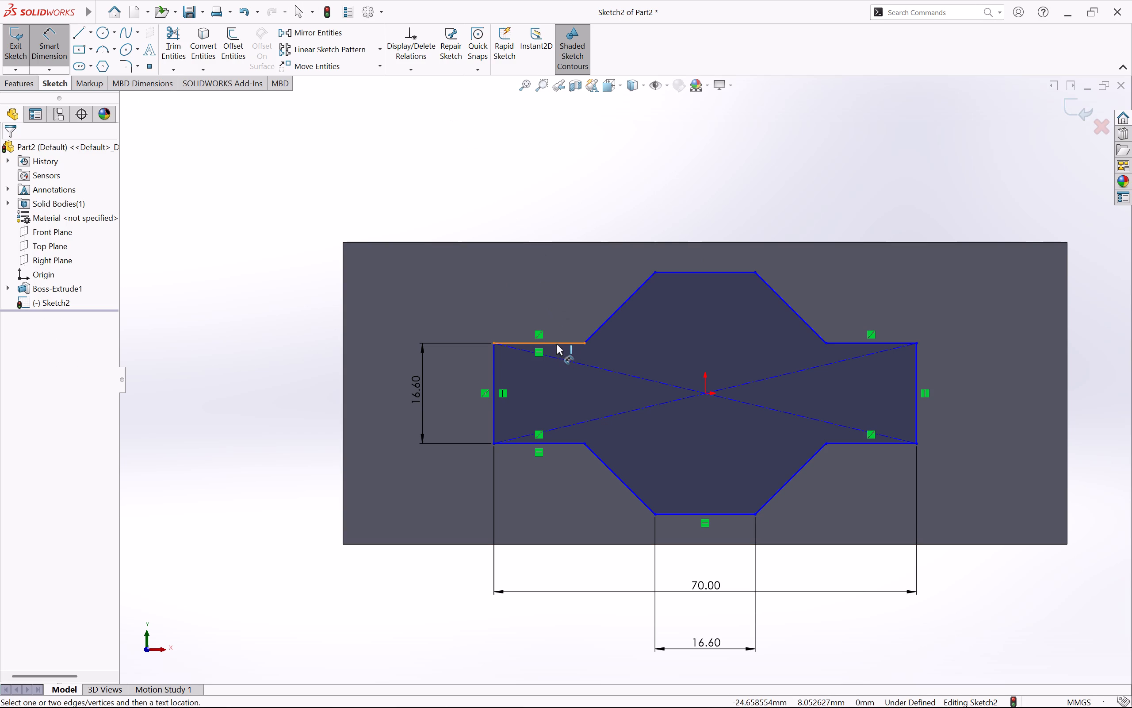
click(556, 344)
click(538, 200)
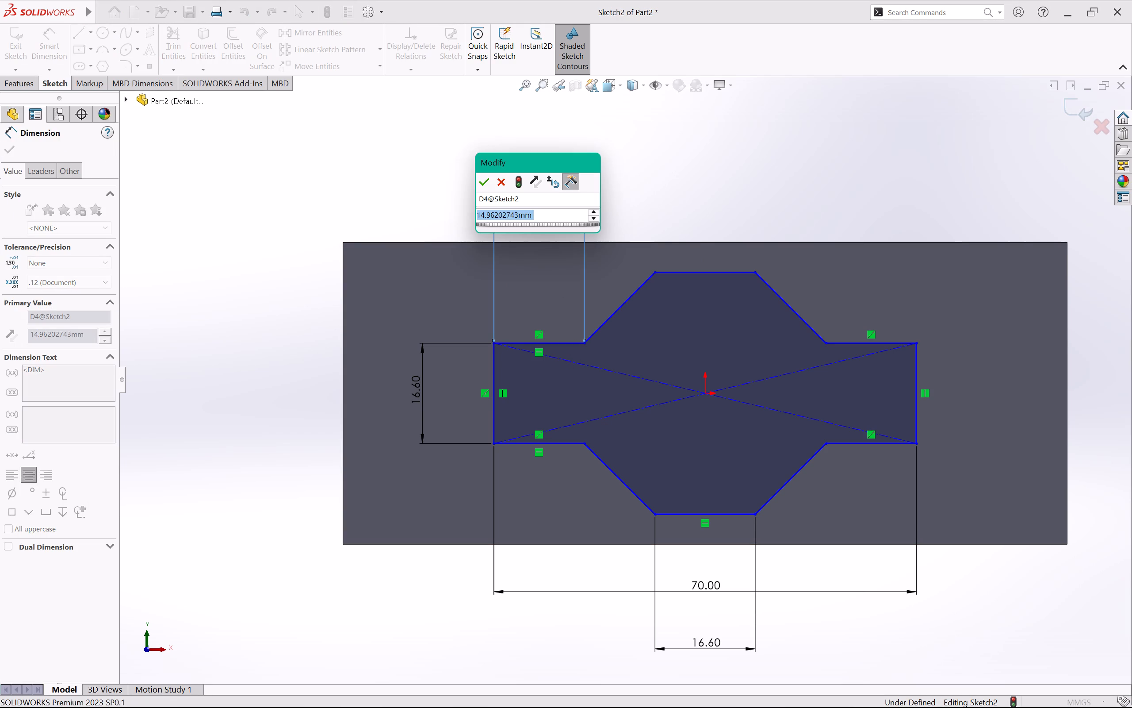
key(BackSpace)
text(15)
key(Return)
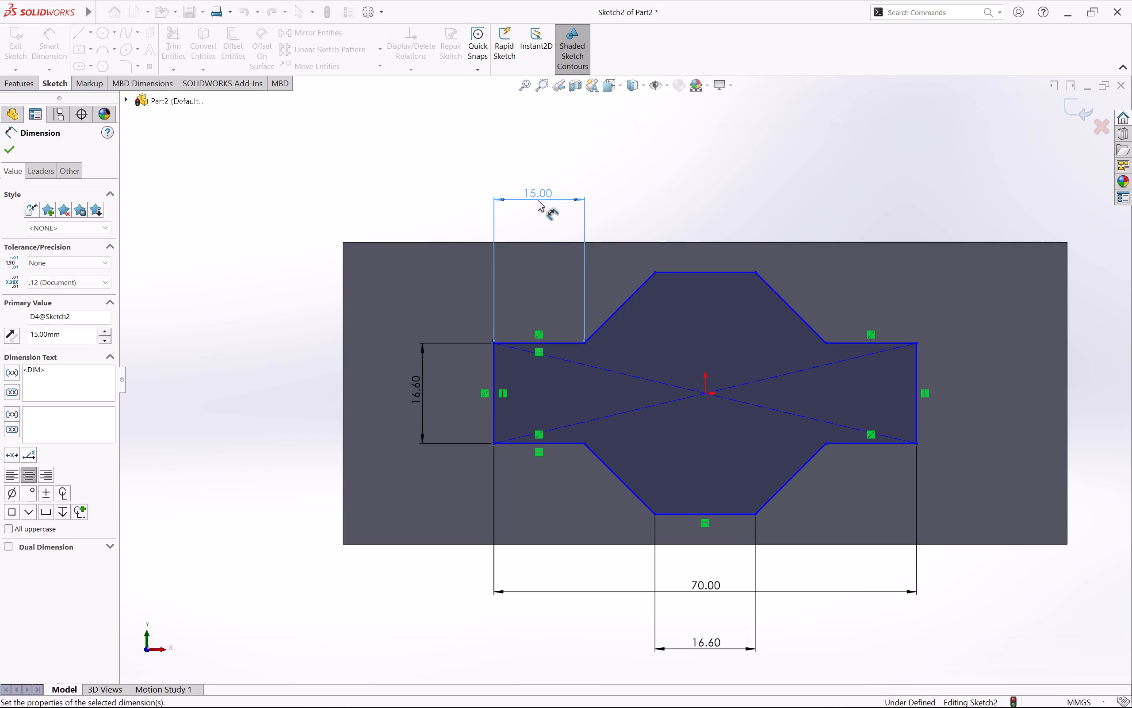
click(634, 167)
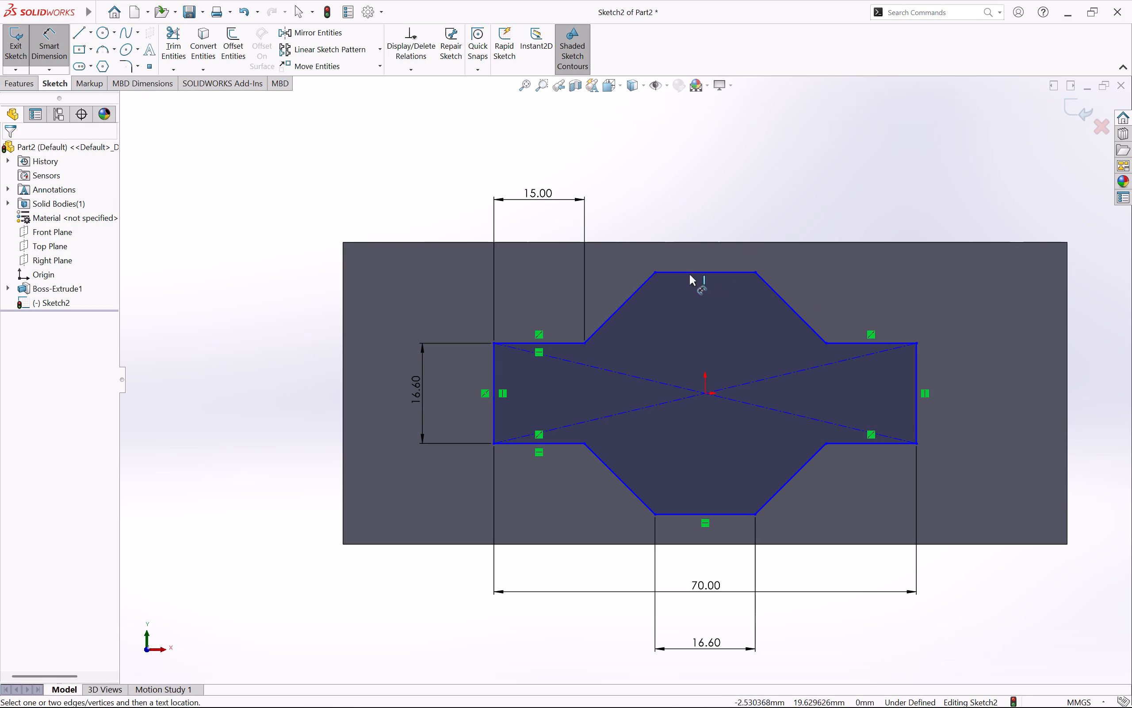
Dimension the upper horizontal edge of the profile's right arm at 15 mm, placing the dimension above the block.
click(860, 342)
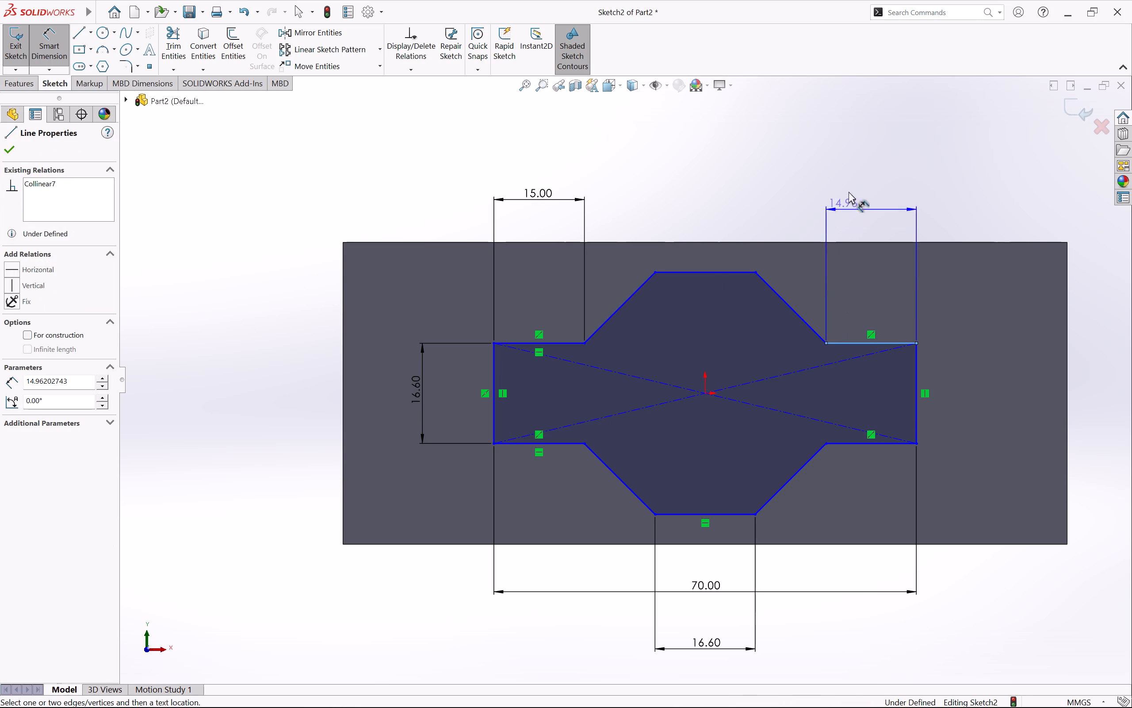
click(874, 176)
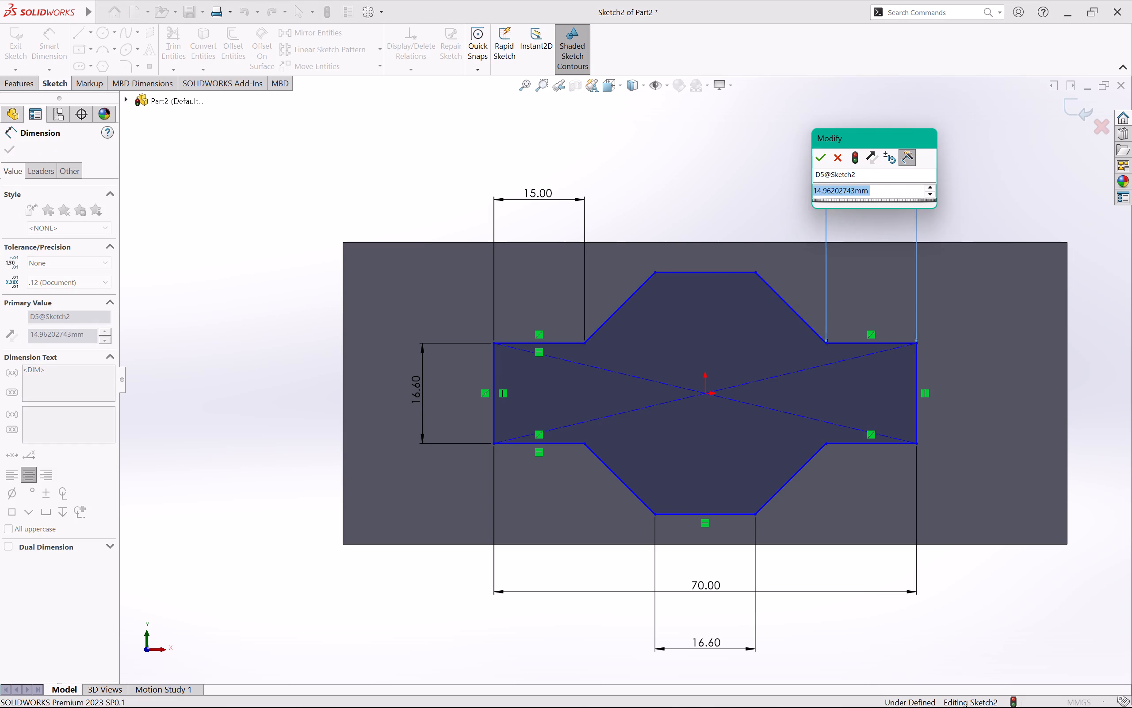
key(BackSpace)
text(15)
key(Return)
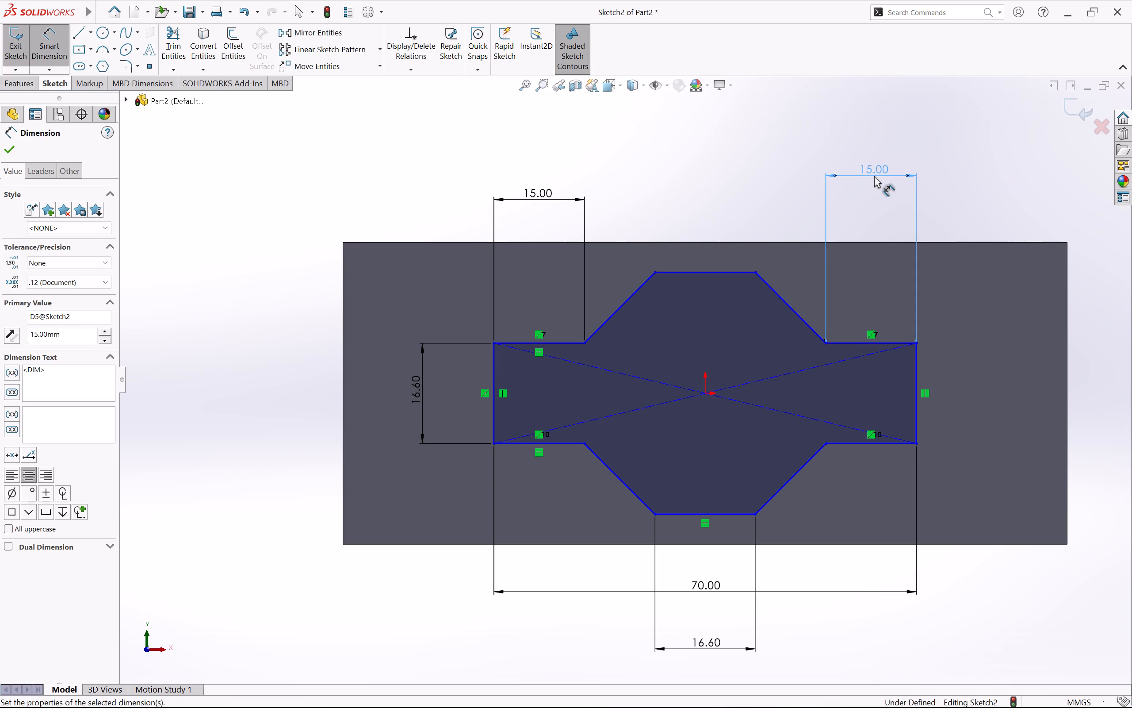
Dimension the lower horizontal edge of the profile's left arm at 15 mm, placing the dimension below the block.
click(562, 445)
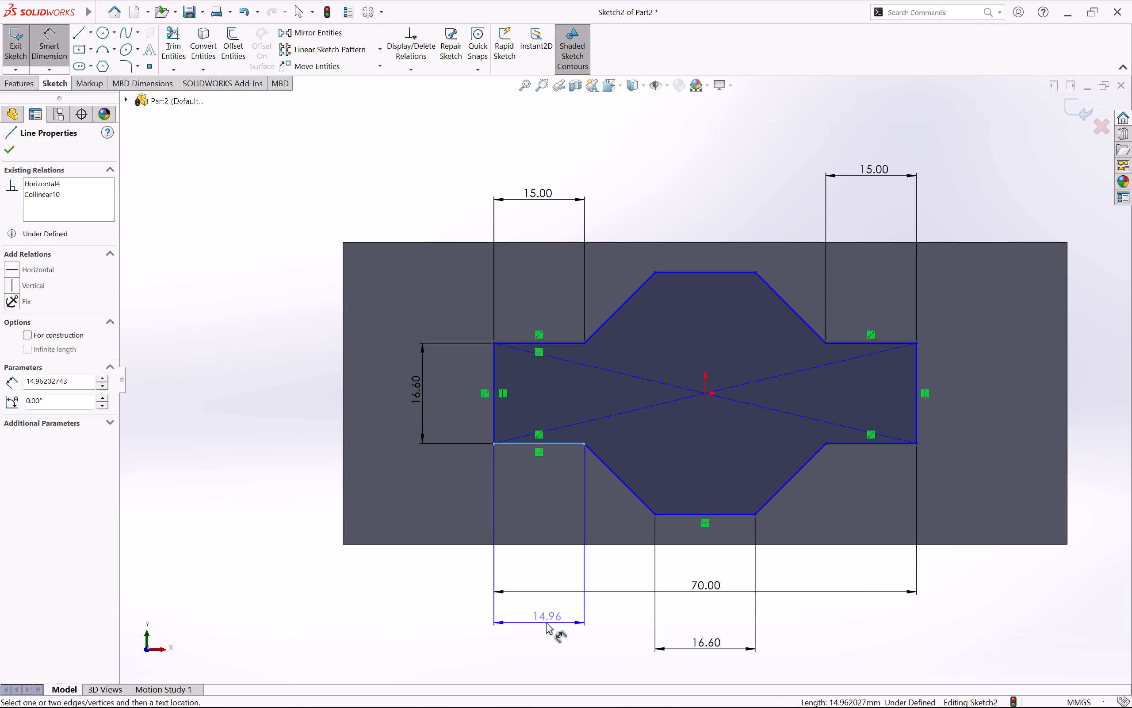
click(539, 633)
key(BackSpace)
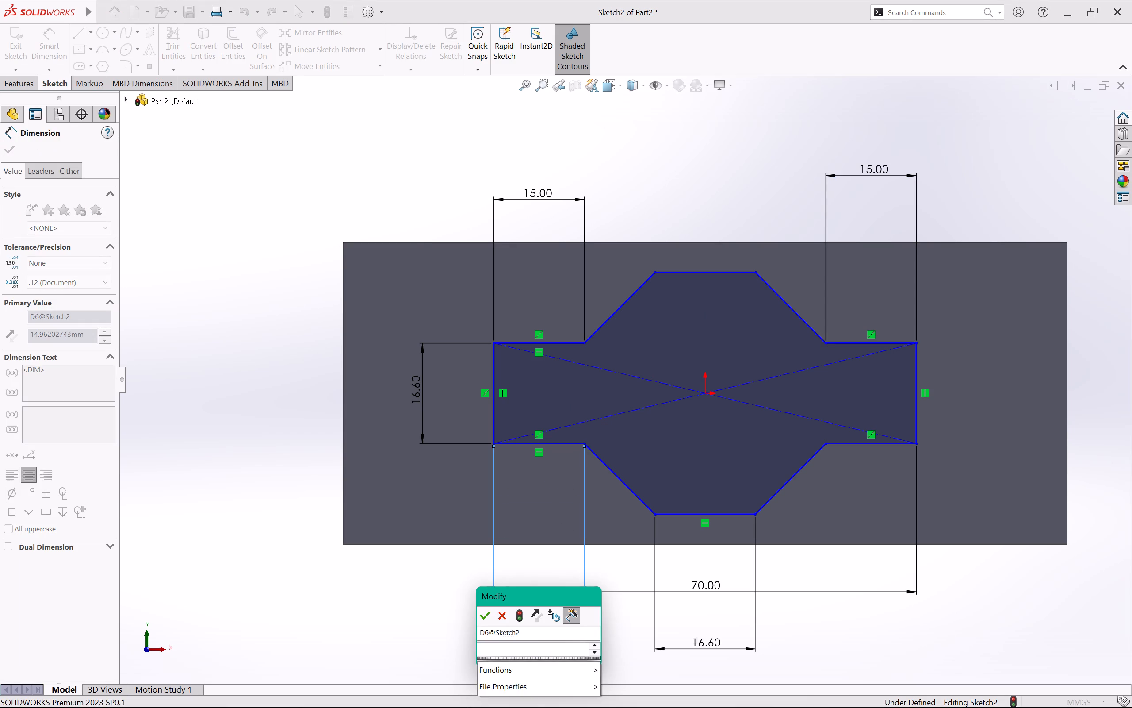
text(15)
key(Return)
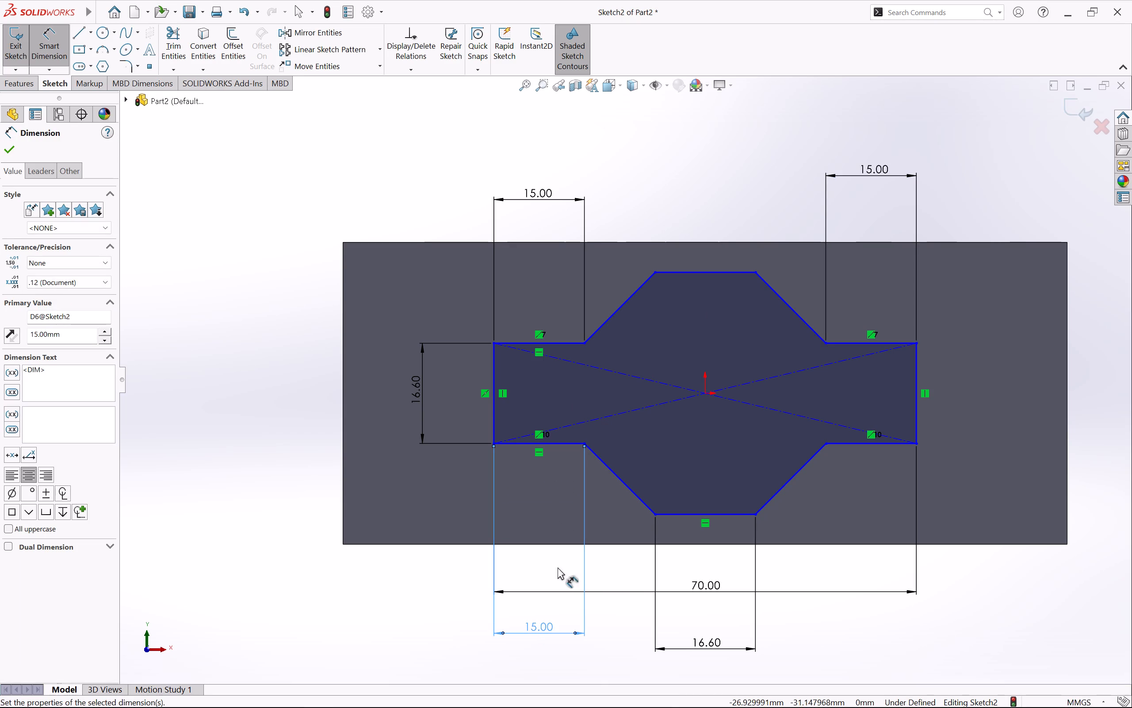
click(813, 625)
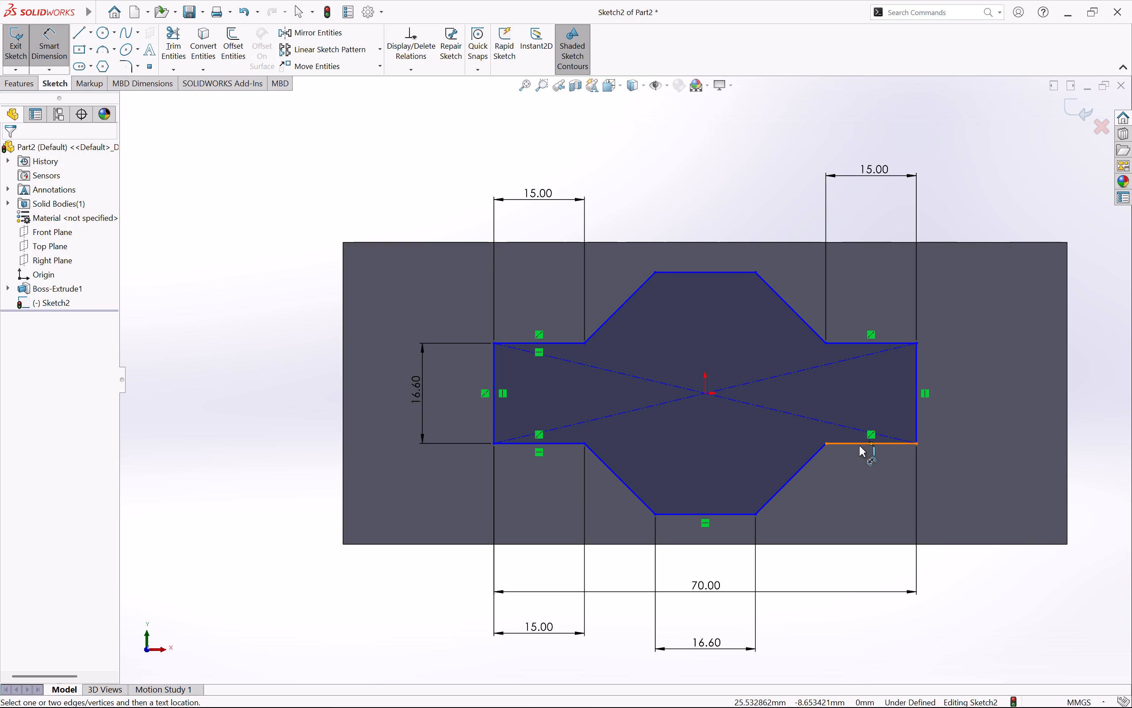
Dimension the lower horizontal edge of the profile's right arm at 15 mm below the block, and exit dimensioning.
click(859, 446)
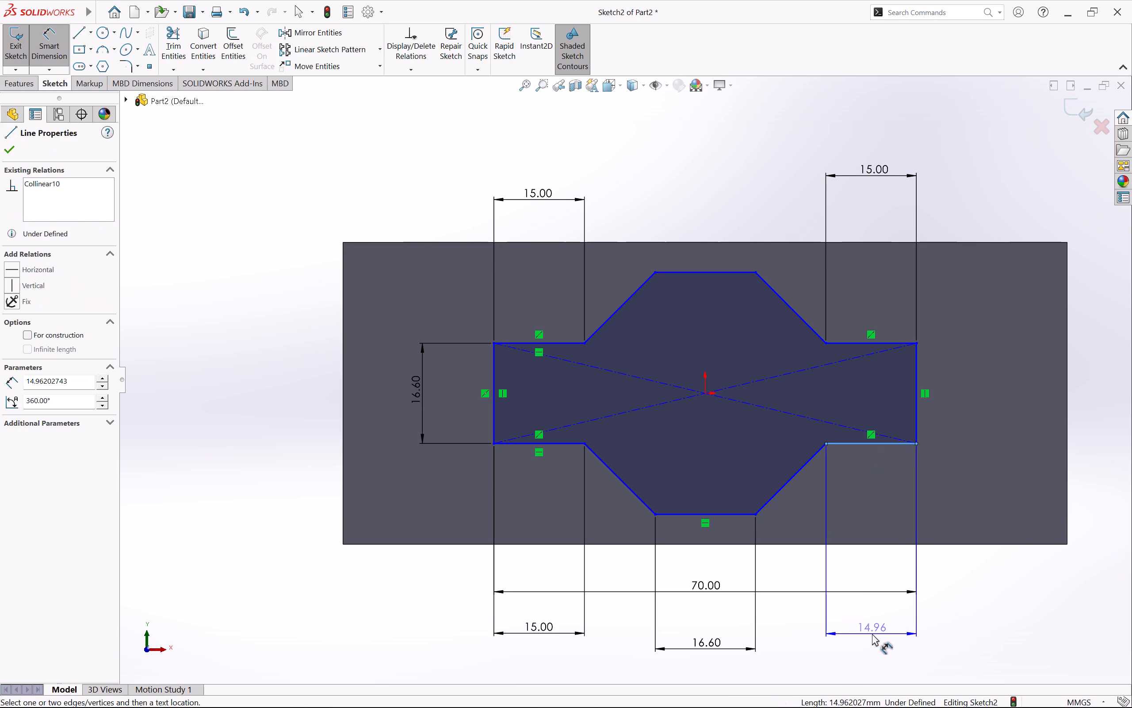
click(872, 634)
key(BackSpace)
text(15)
key(Return)
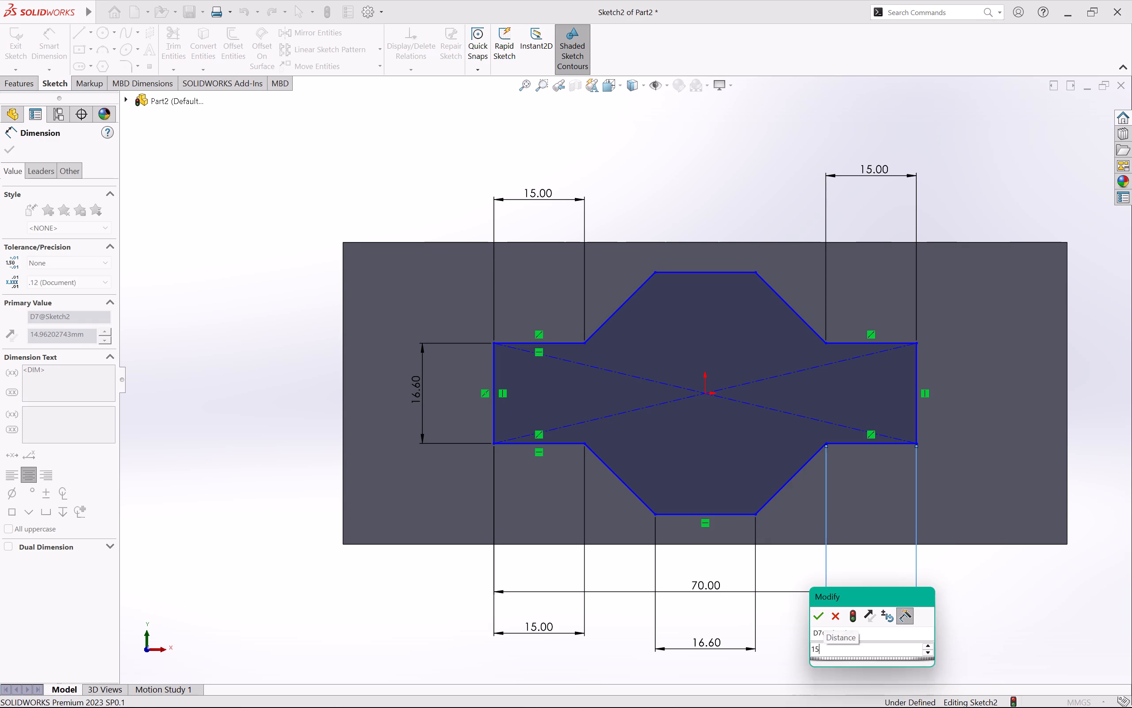
scroll(688, 388, down, 2)
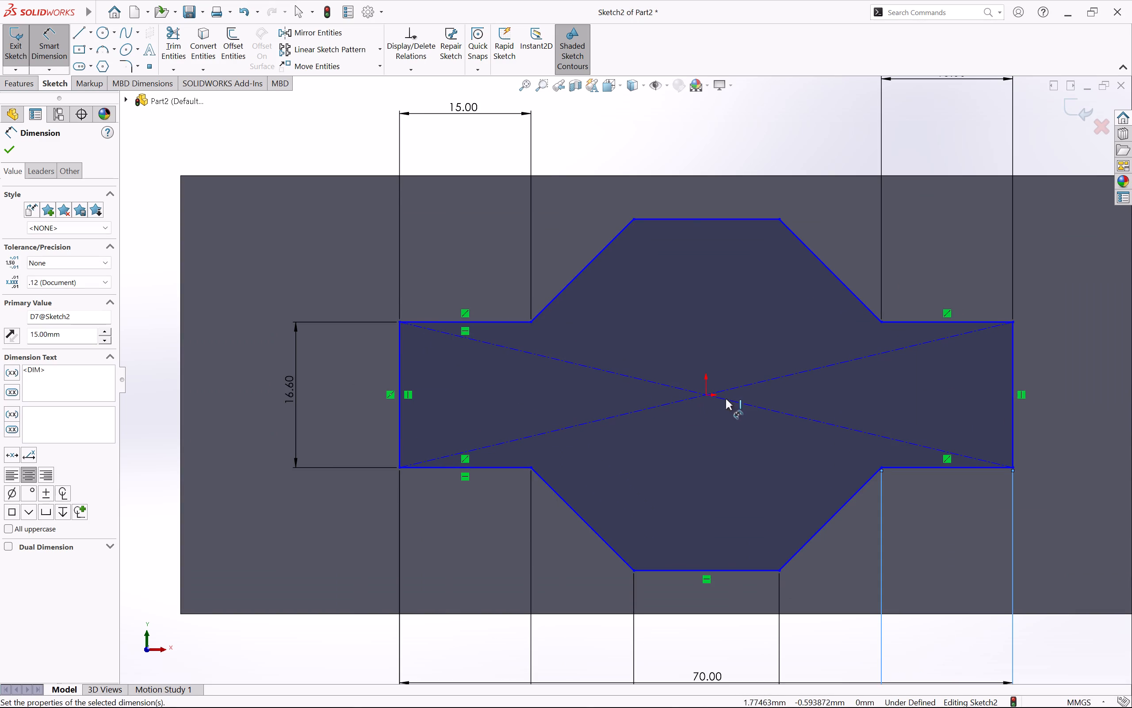
key(Escape)
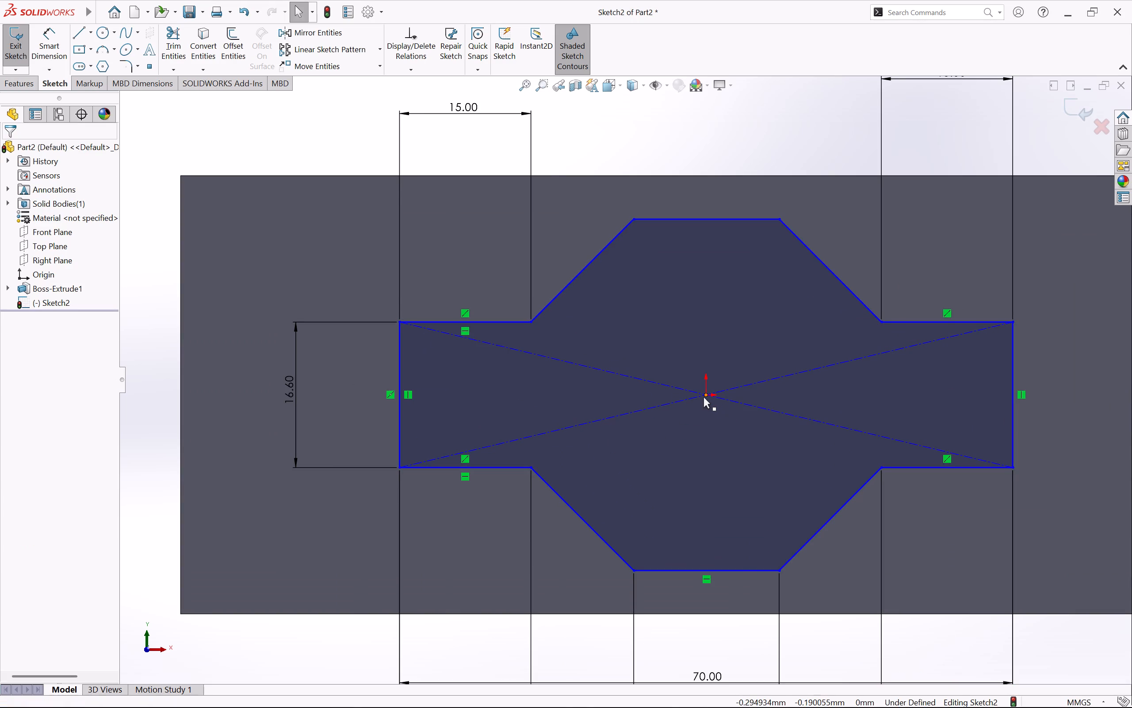
Add a Horizontal relation between the origin and the midpoint of the profile's left vertical side.
click(704, 396)
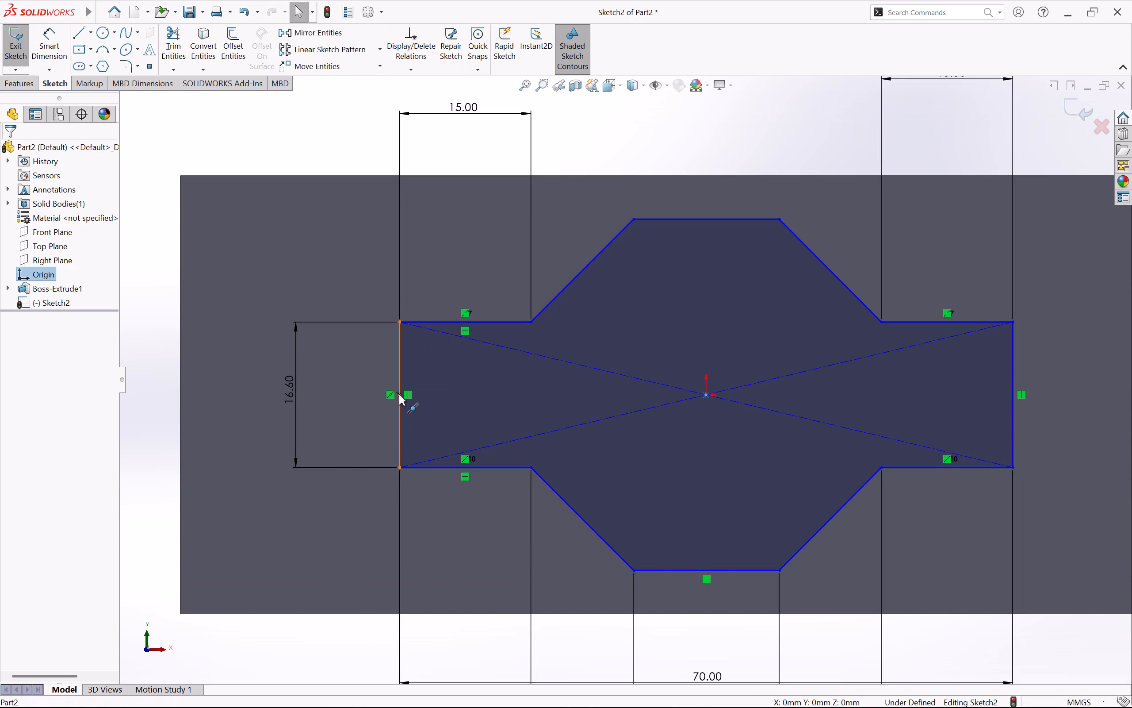
ctrl+click(399, 395)
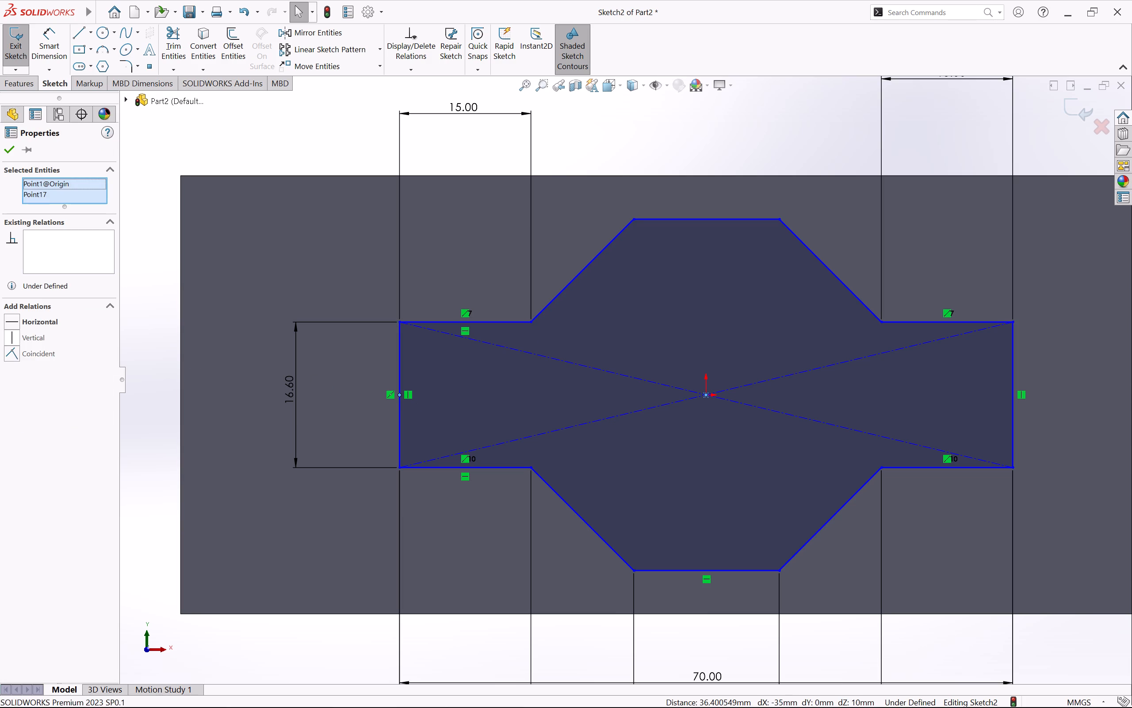
click(11, 321)
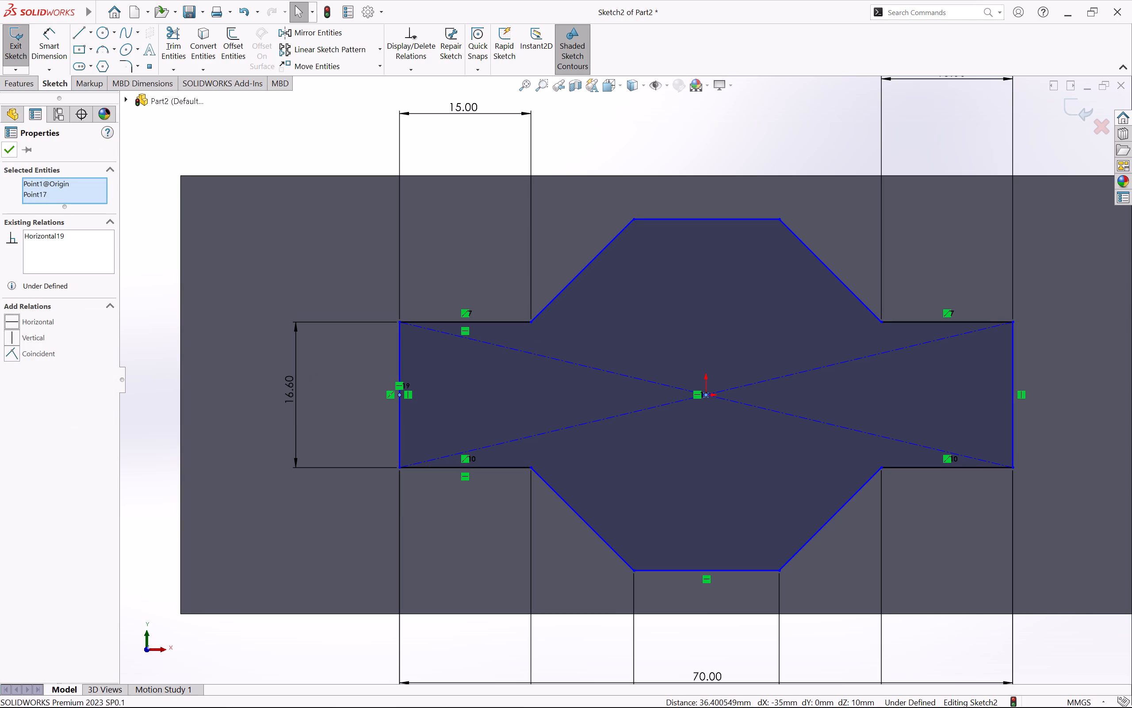
click(4, 150)
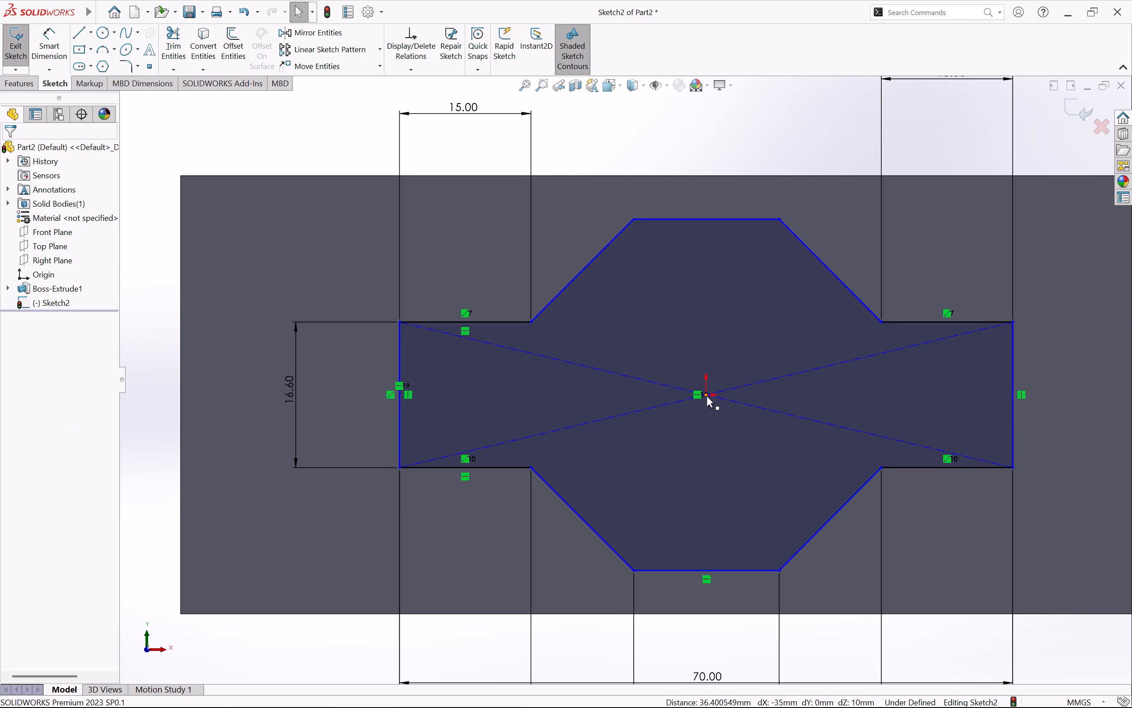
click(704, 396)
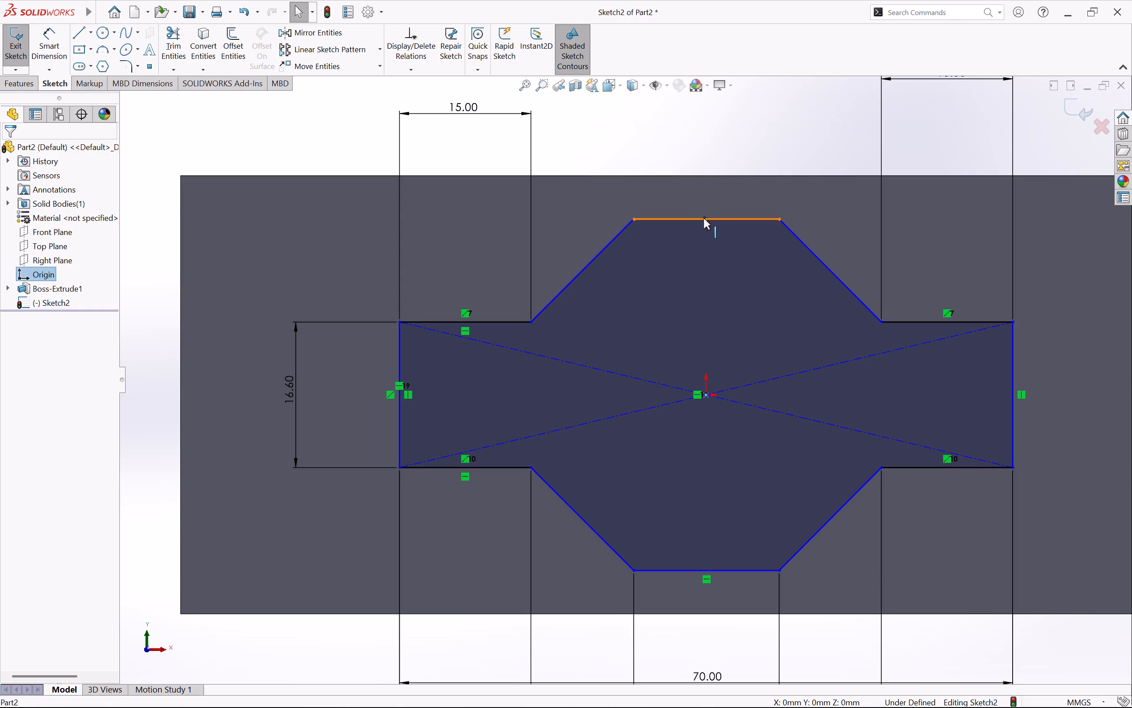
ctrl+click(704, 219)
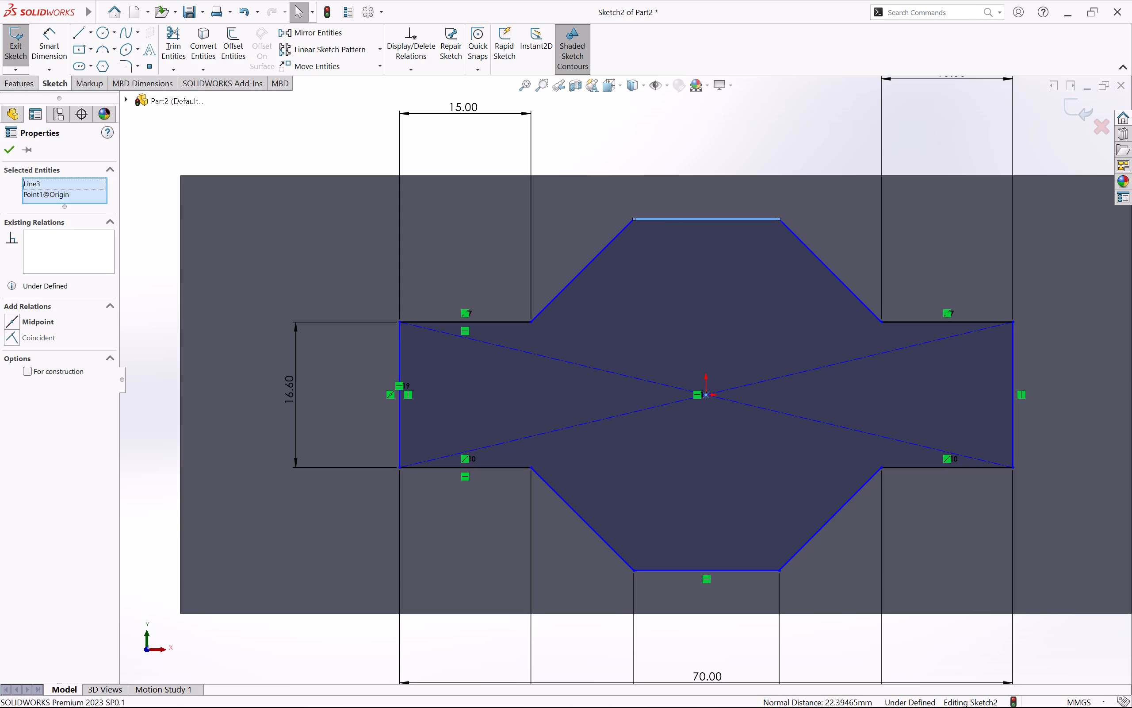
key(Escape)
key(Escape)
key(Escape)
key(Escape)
Add a Vertical relation between the origin and the midpoint of the octagon's upper horizontal side.
scroll(703, 398, down, 2)
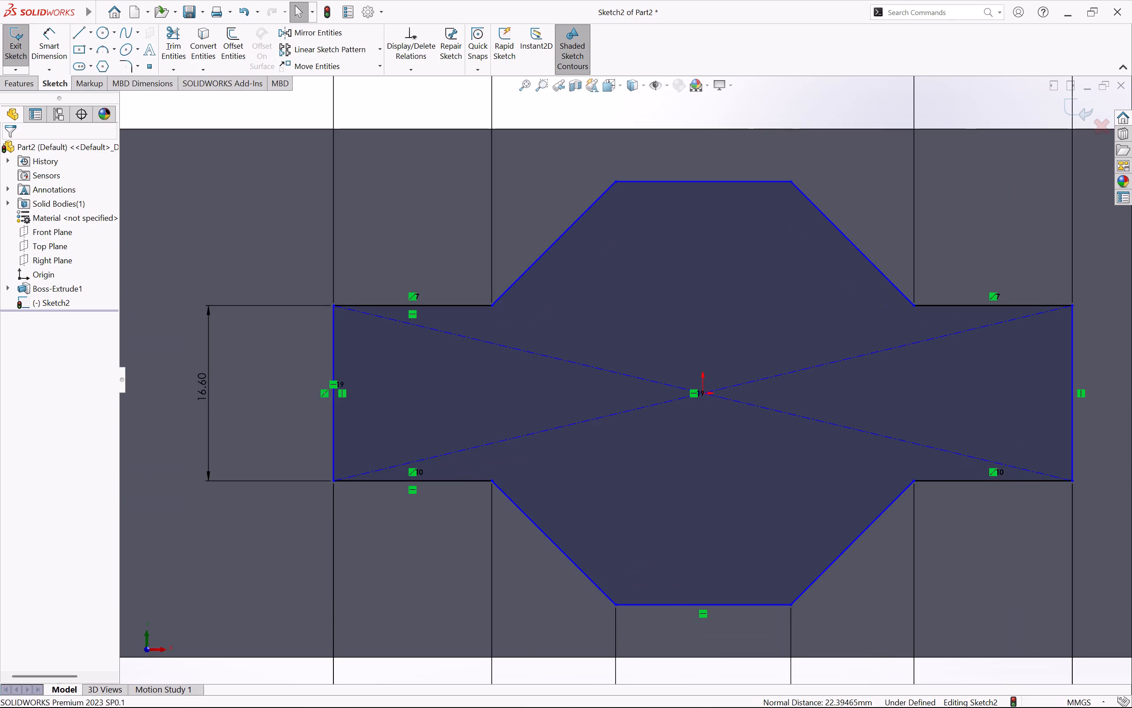
click(698, 392)
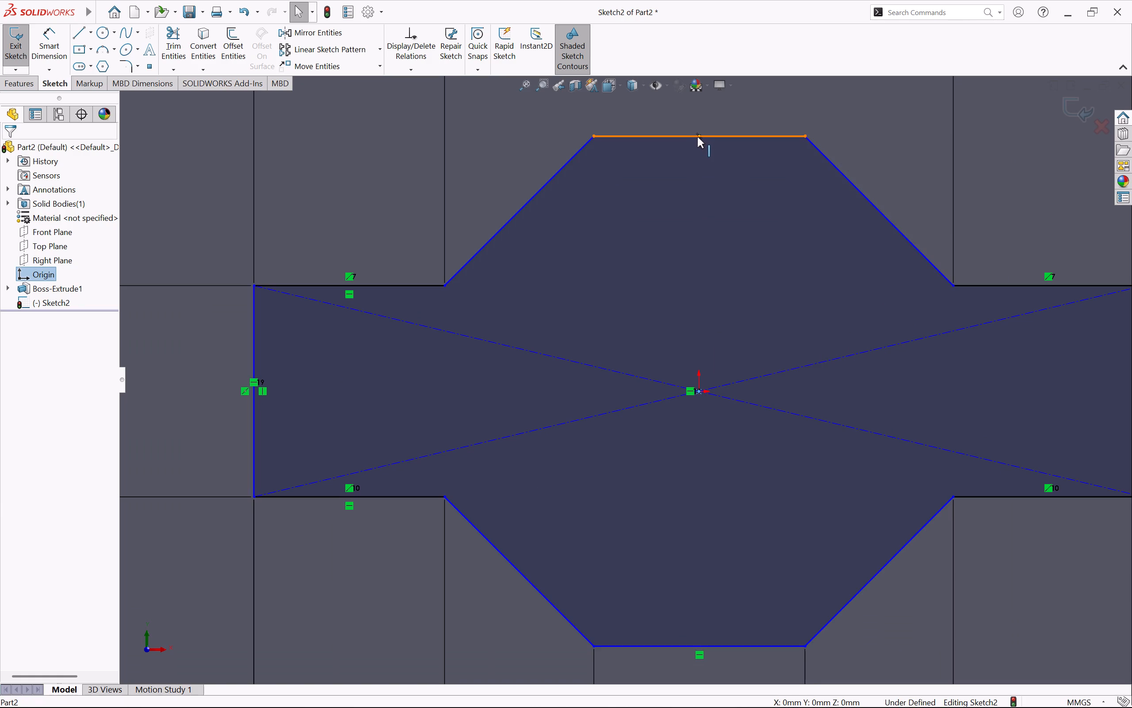
ctrl+click(699, 137)
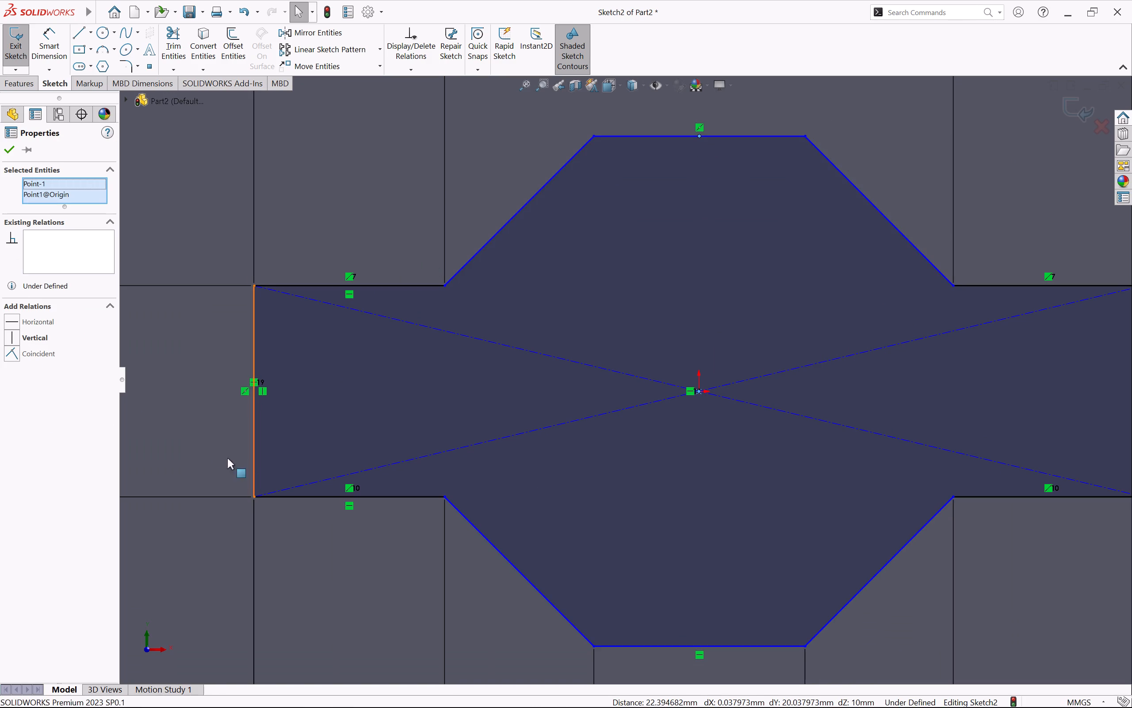
click(15, 335)
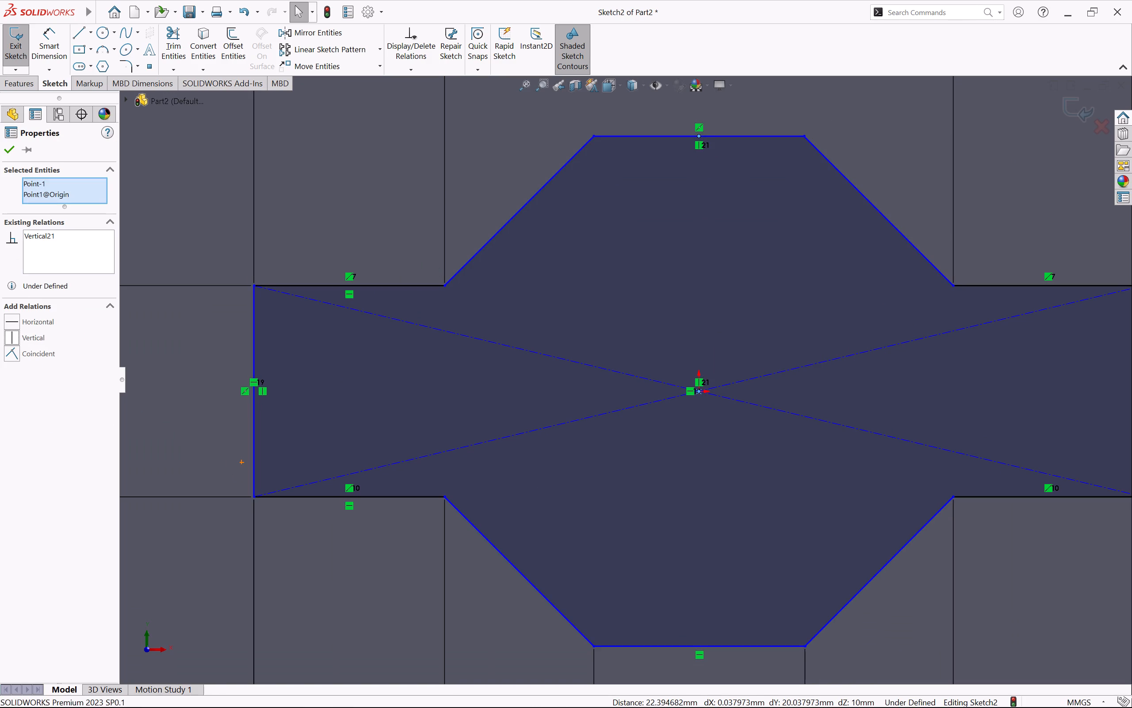
click(11, 154)
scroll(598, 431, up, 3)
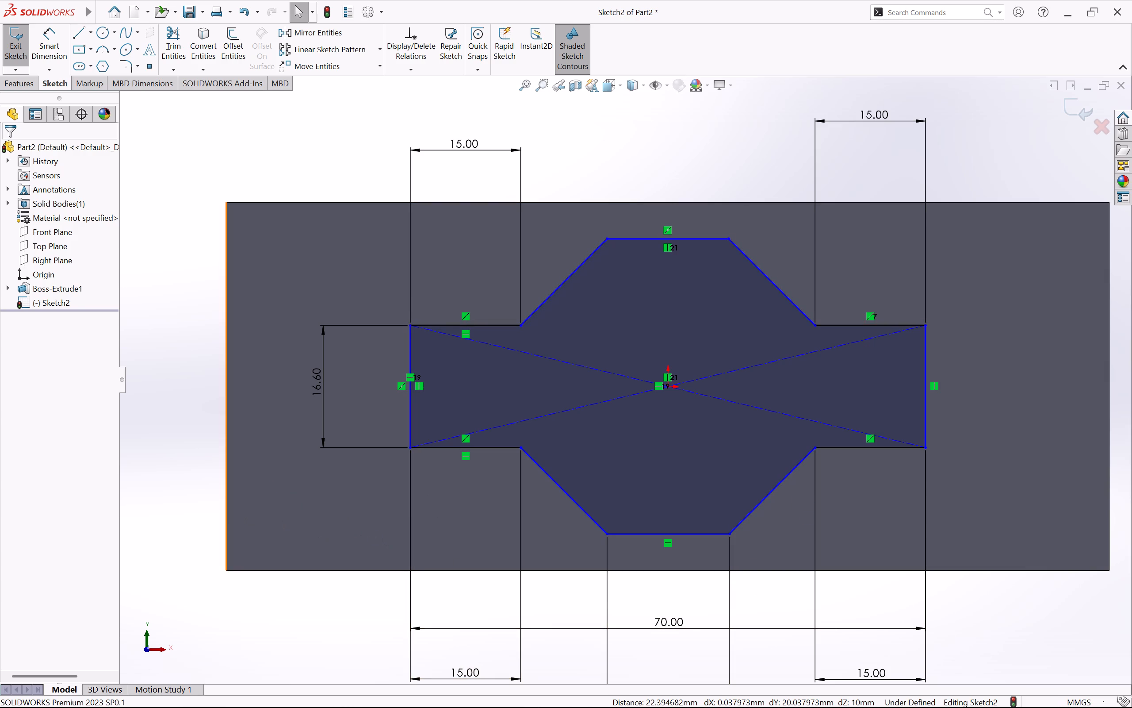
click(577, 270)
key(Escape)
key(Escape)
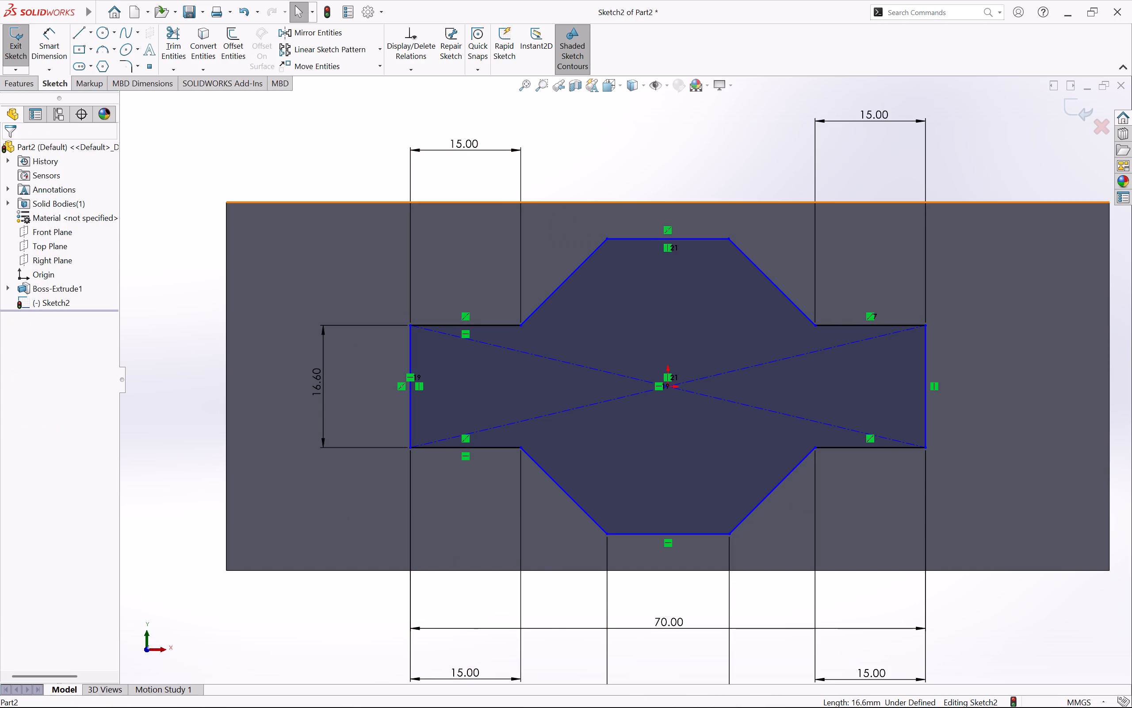
Dimension the horizontal span of the octagon's upper-left slanted side at 11.7 mm, placing the dimension above the block.
right_drag(596, 188, 593, 121)
drag(557, 289, 555, 284)
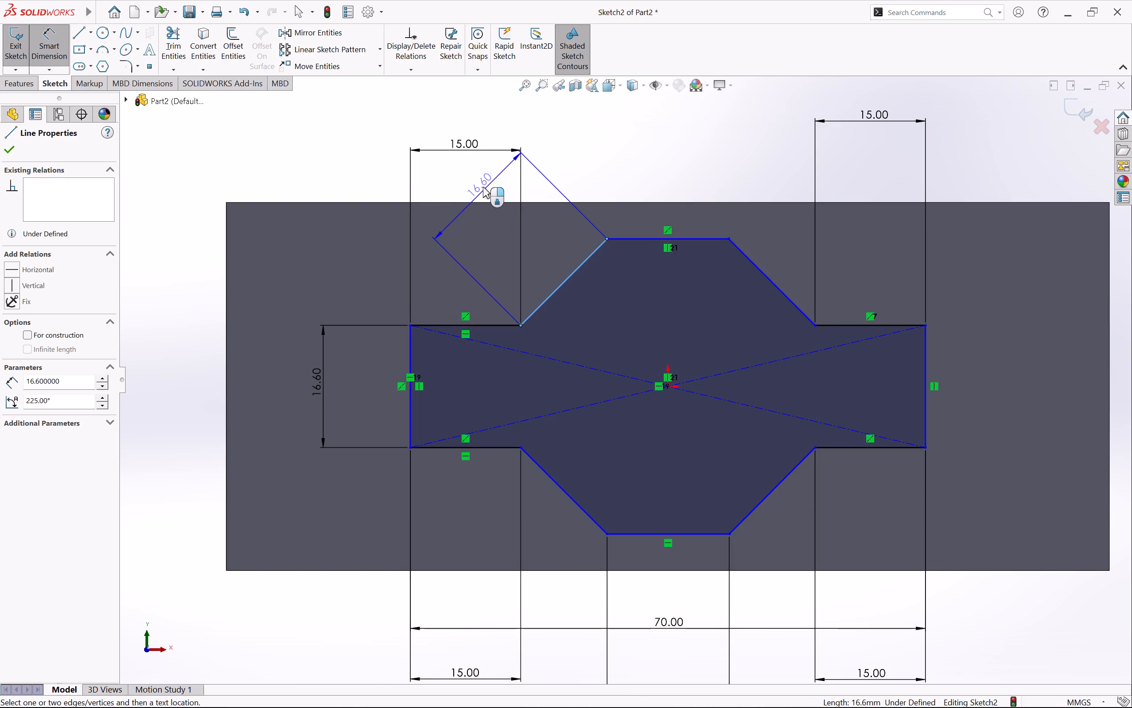
click(559, 138)
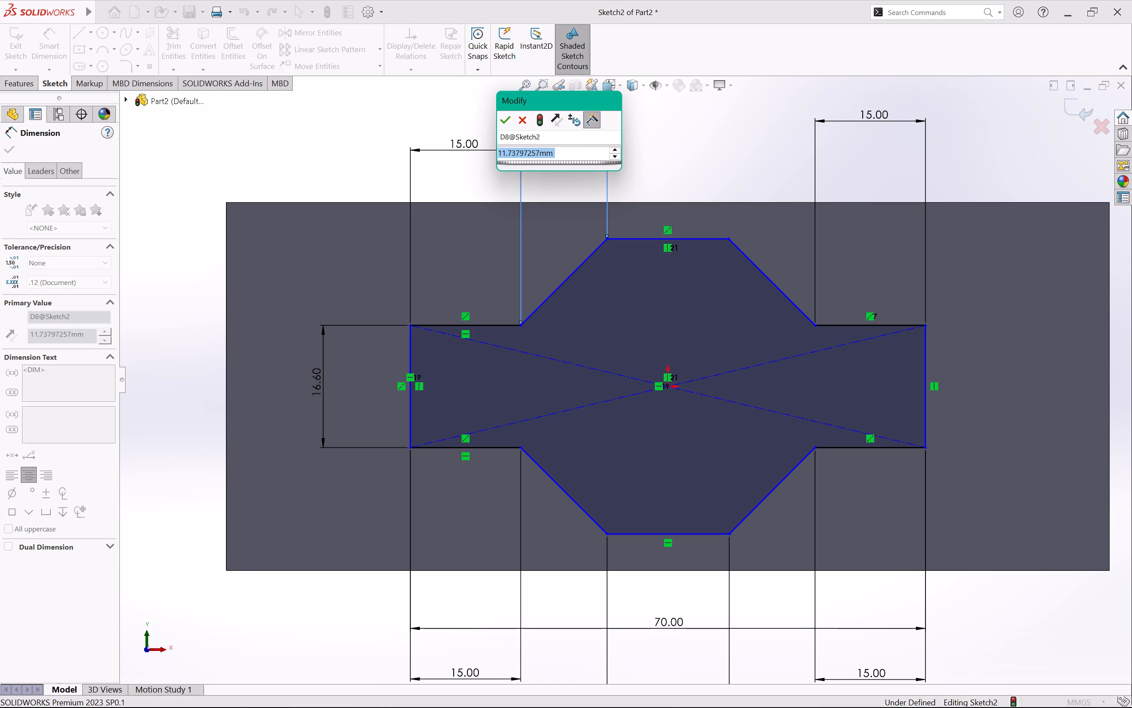
key(BackSpace)
text(11.7)
key(Return)
click(685, 126)
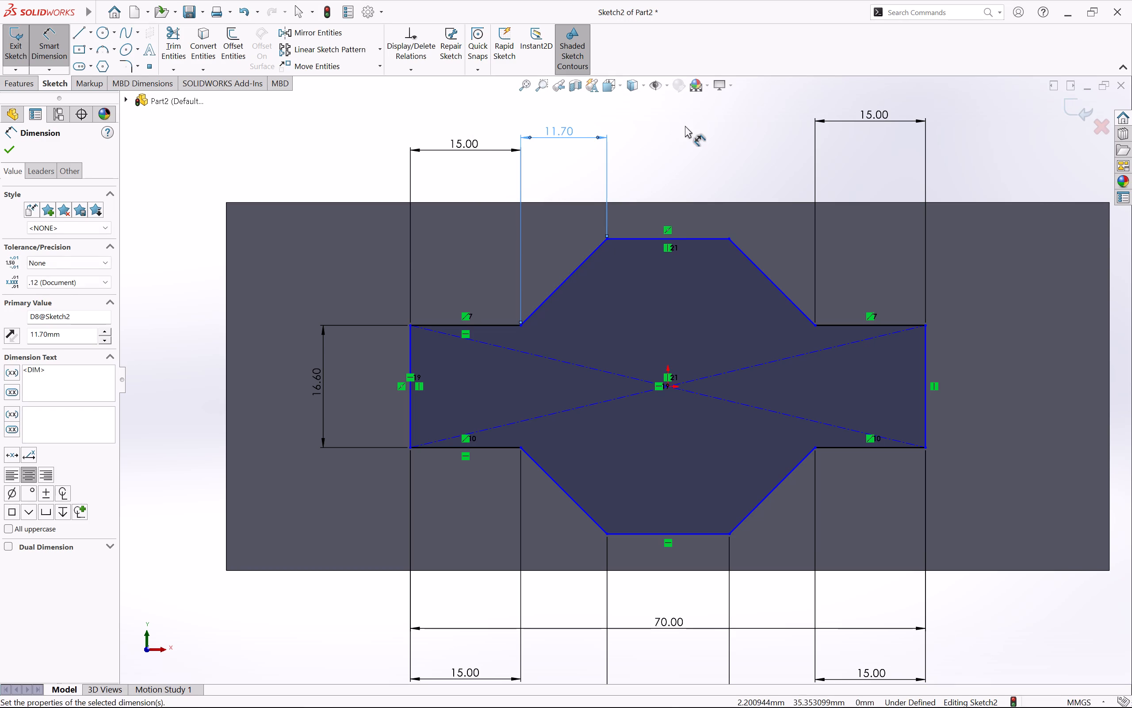
Dimension the octagon's upper horizontal side at 16.6 mm, placing the dimension above the block.
click(701, 240)
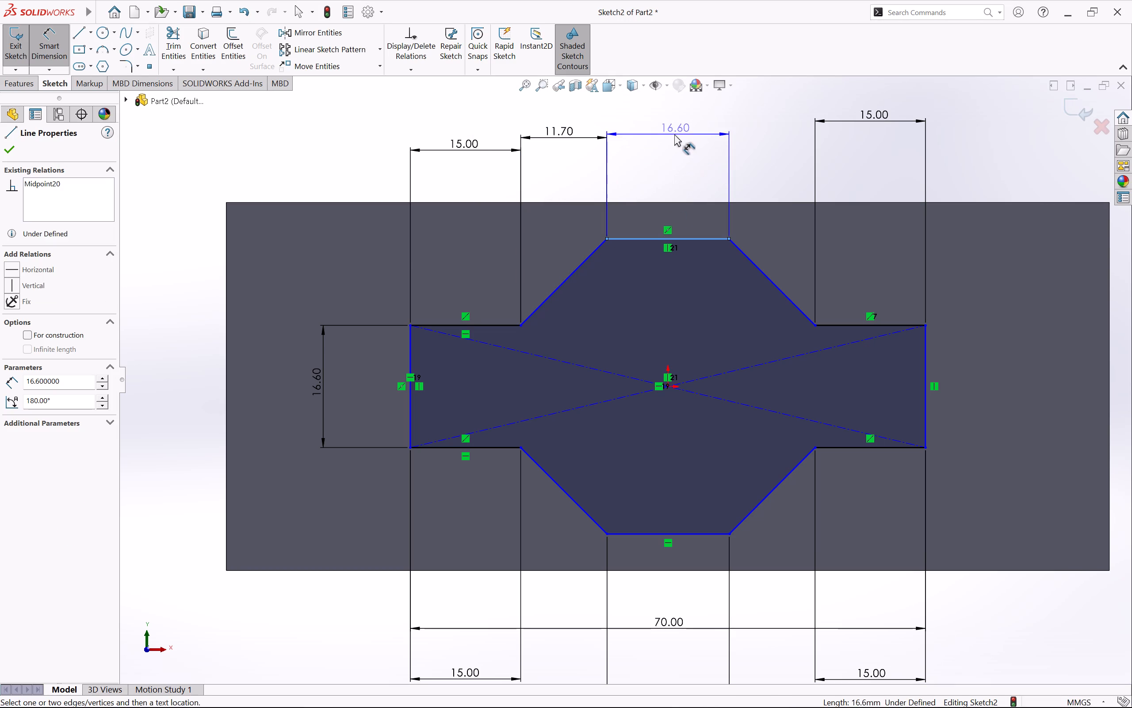
click(668, 171)
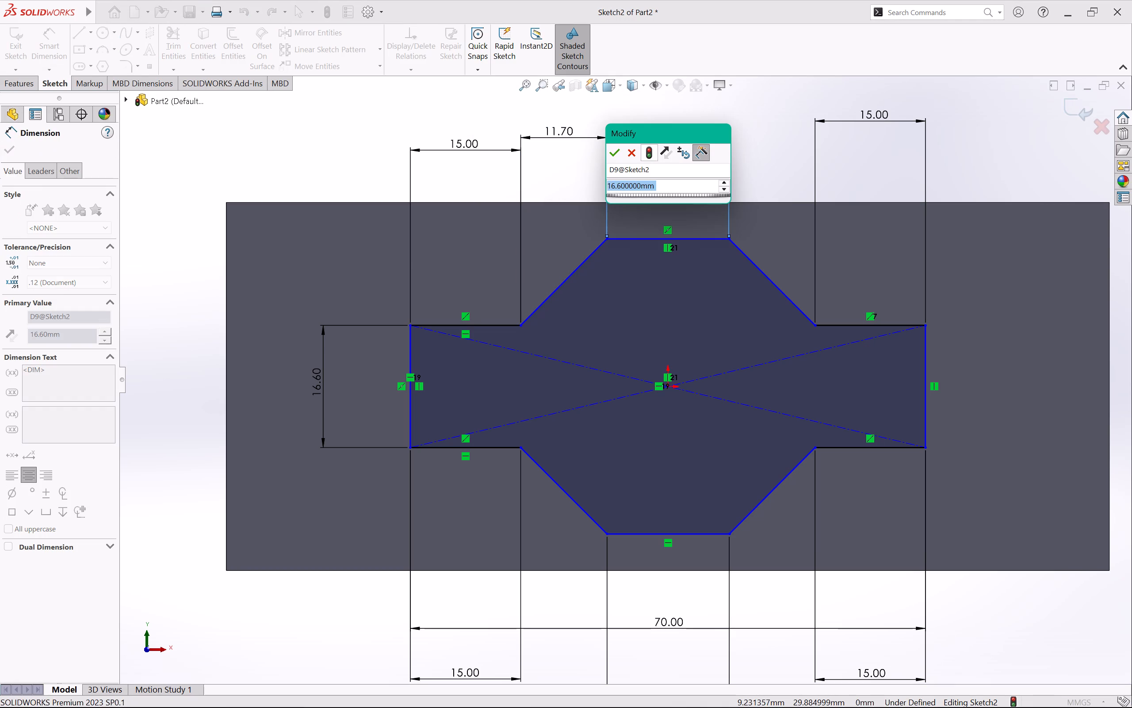
click(617, 155)
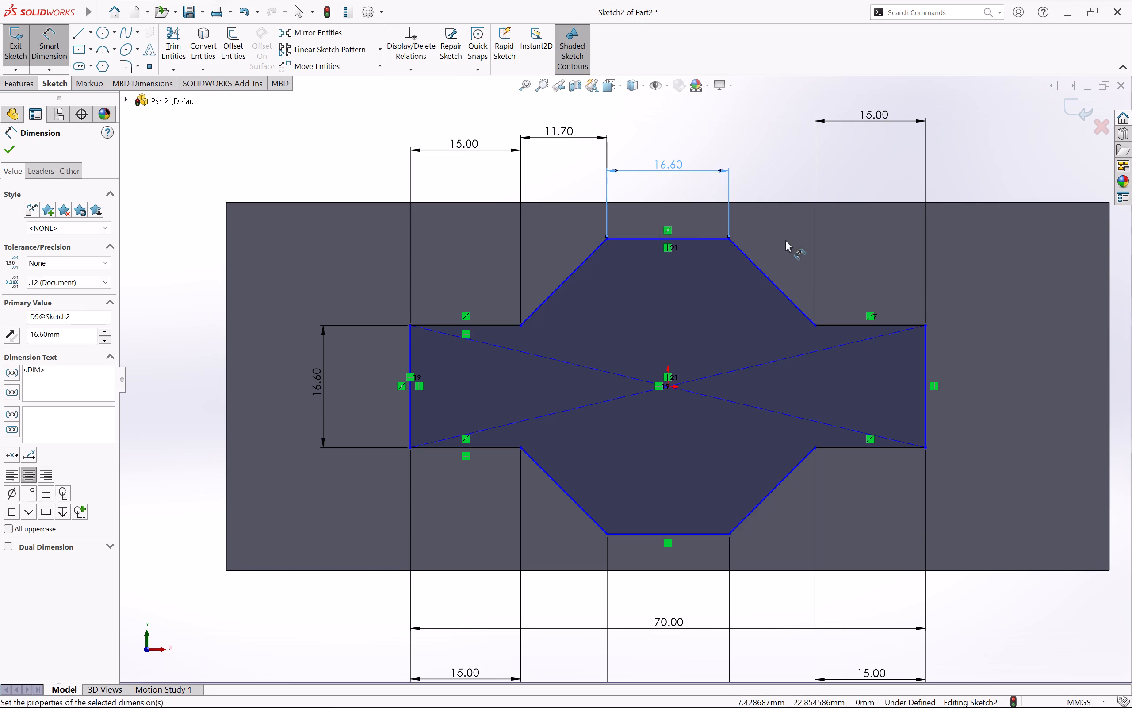
Dimension the horizontal span of the octagon's upper-right slanted side at 11.7 mm above the block, and clear the selection.
click(776, 286)
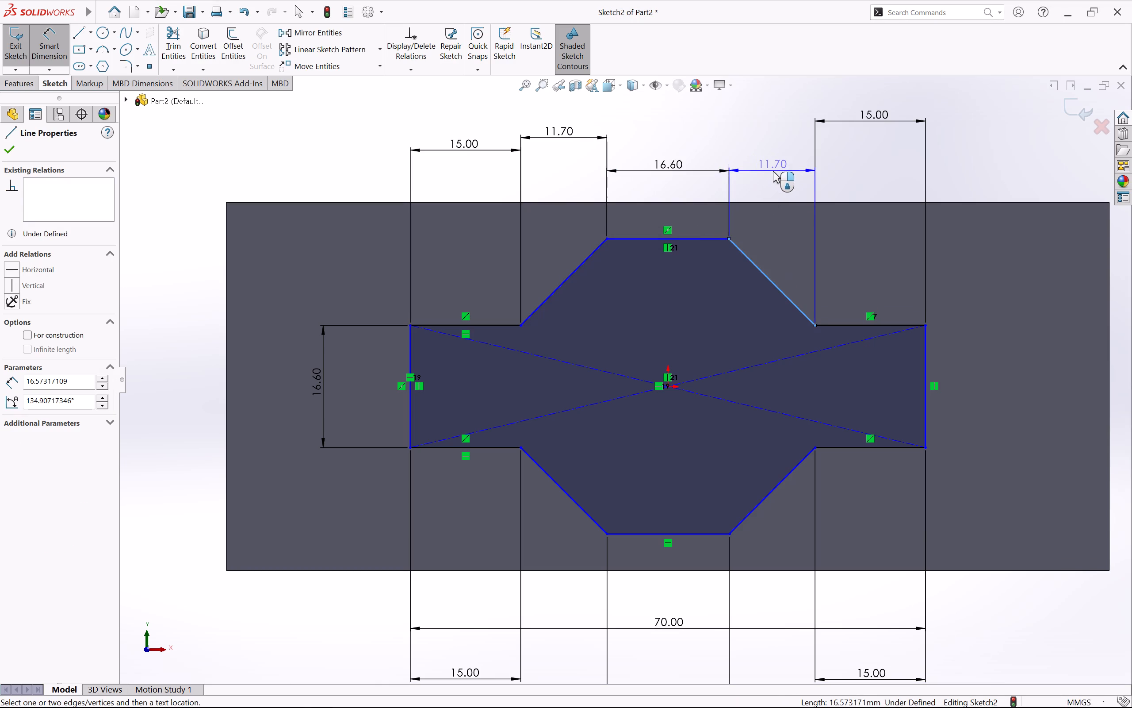
click(775, 180)
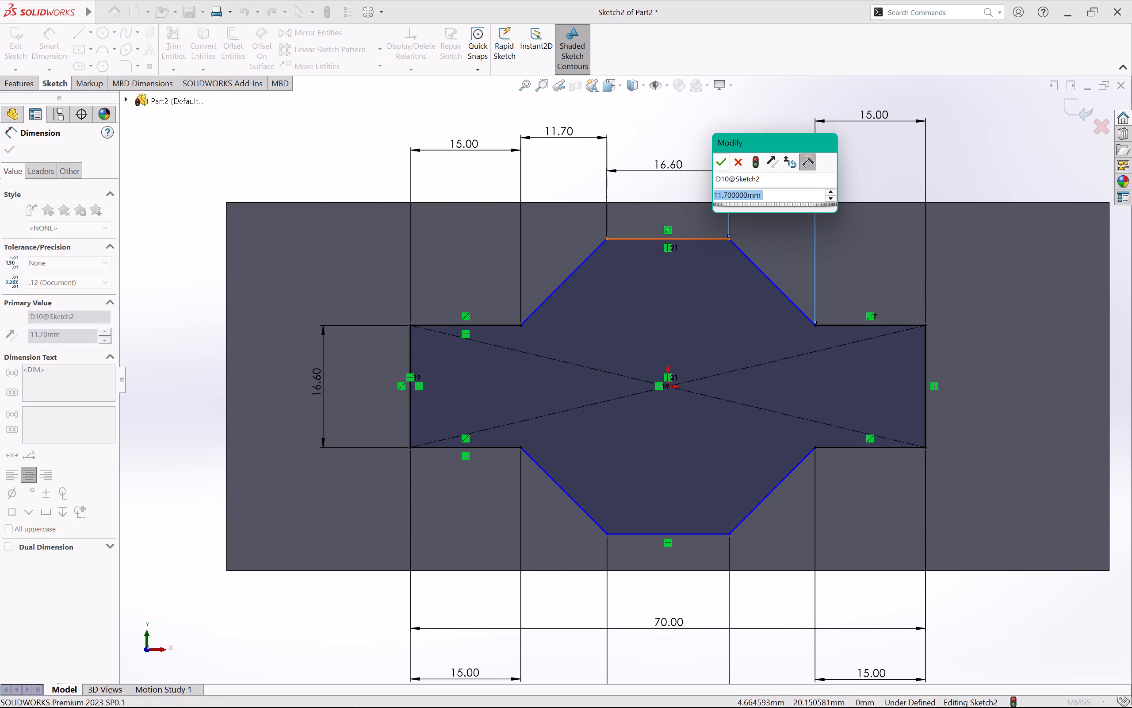
click(722, 162)
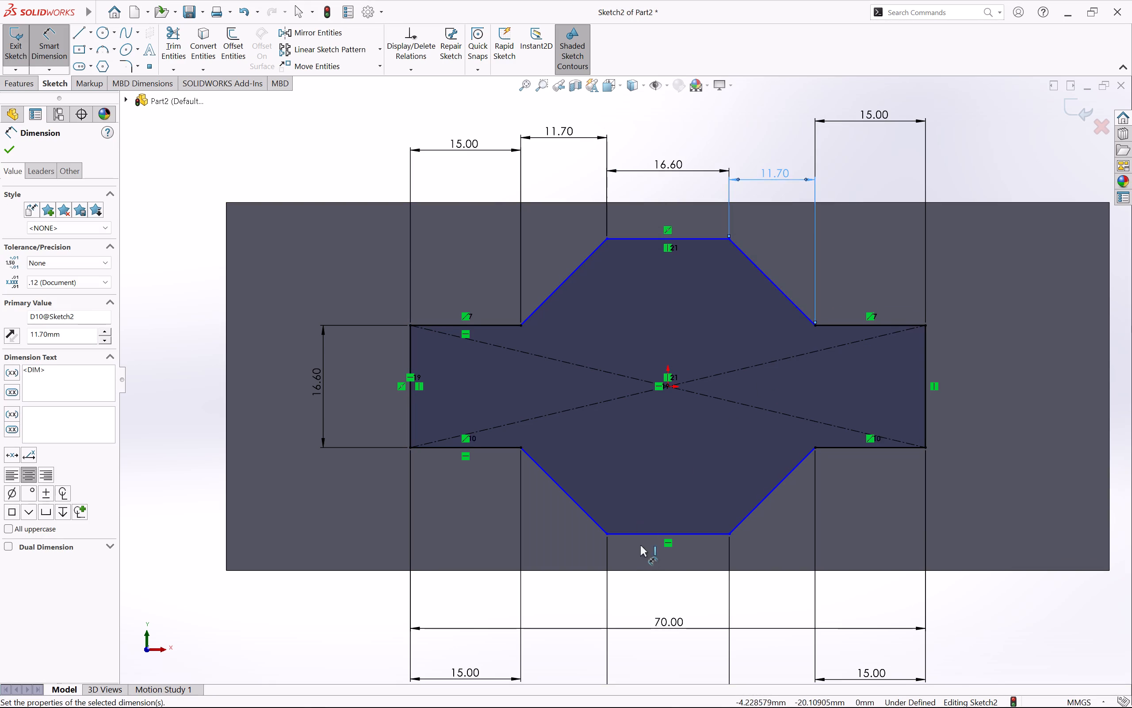
scroll(772, 590, down, 1)
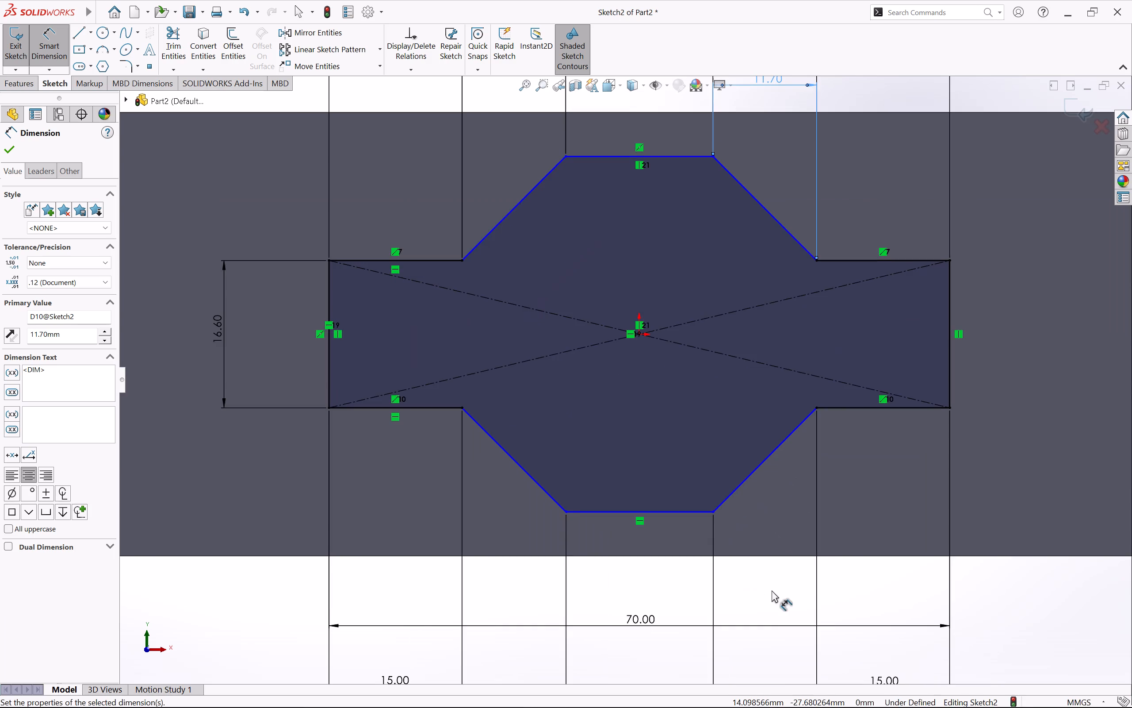
scroll(765, 589, up, 3)
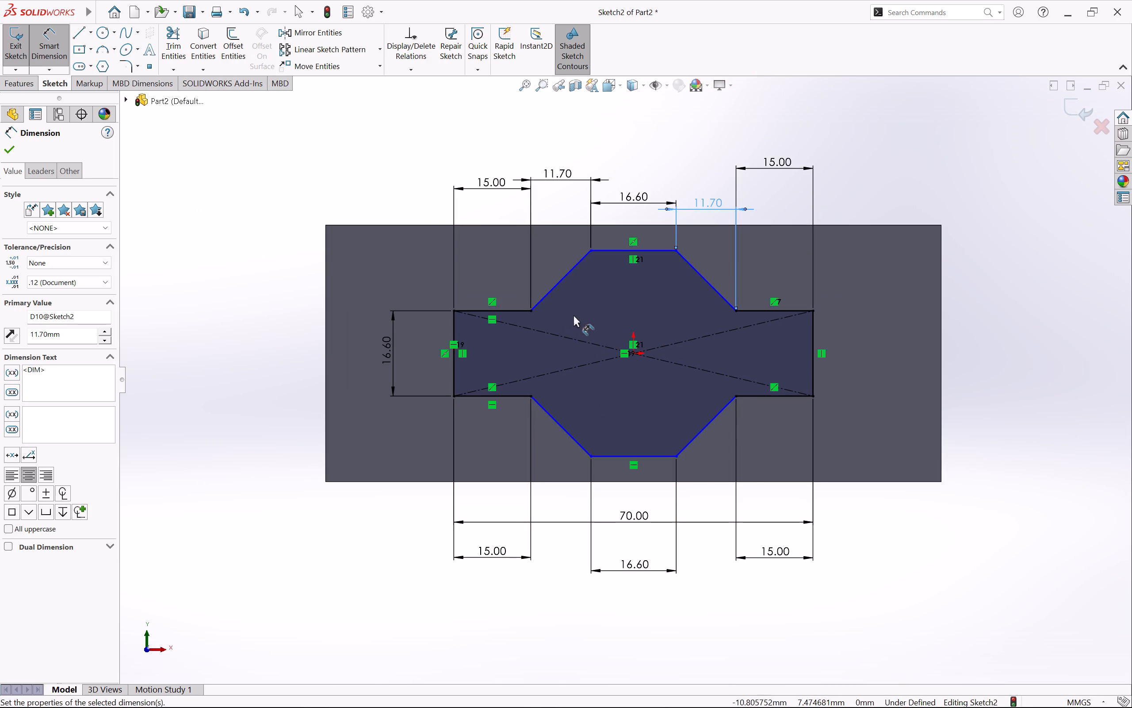
click(682, 146)
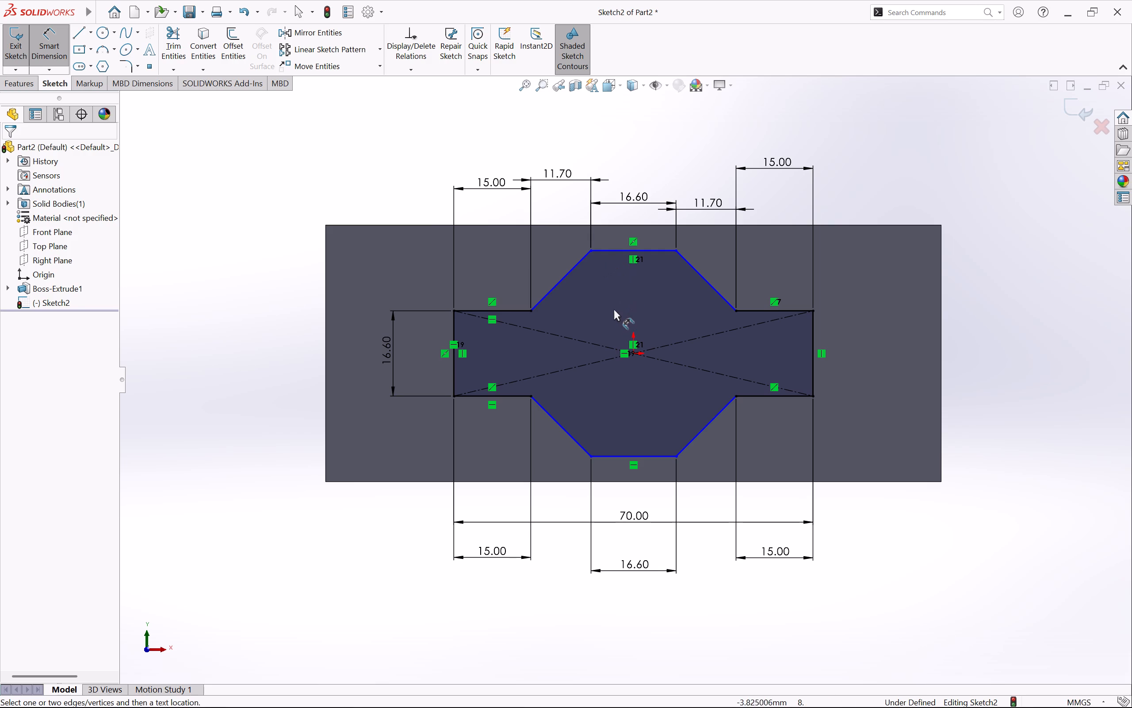
Dimension the vertical distance from the origin to the octagon's lower-left corner at 20 mm, placed beside the block's left edge.
click(634, 353)
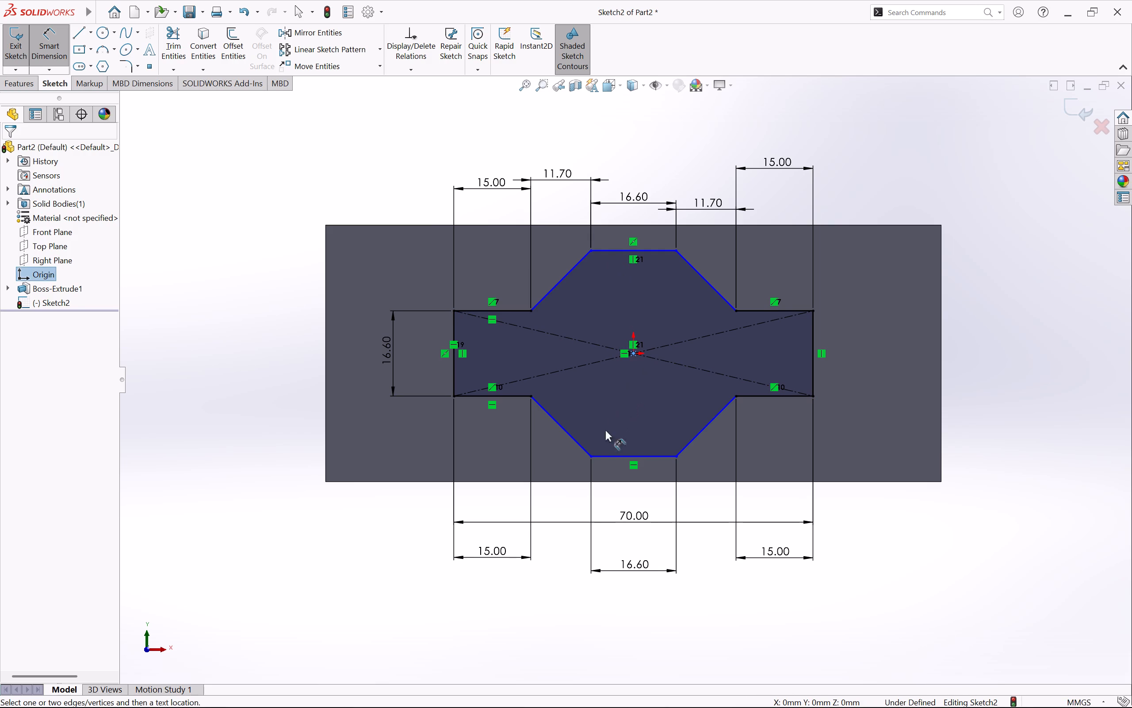
click(590, 458)
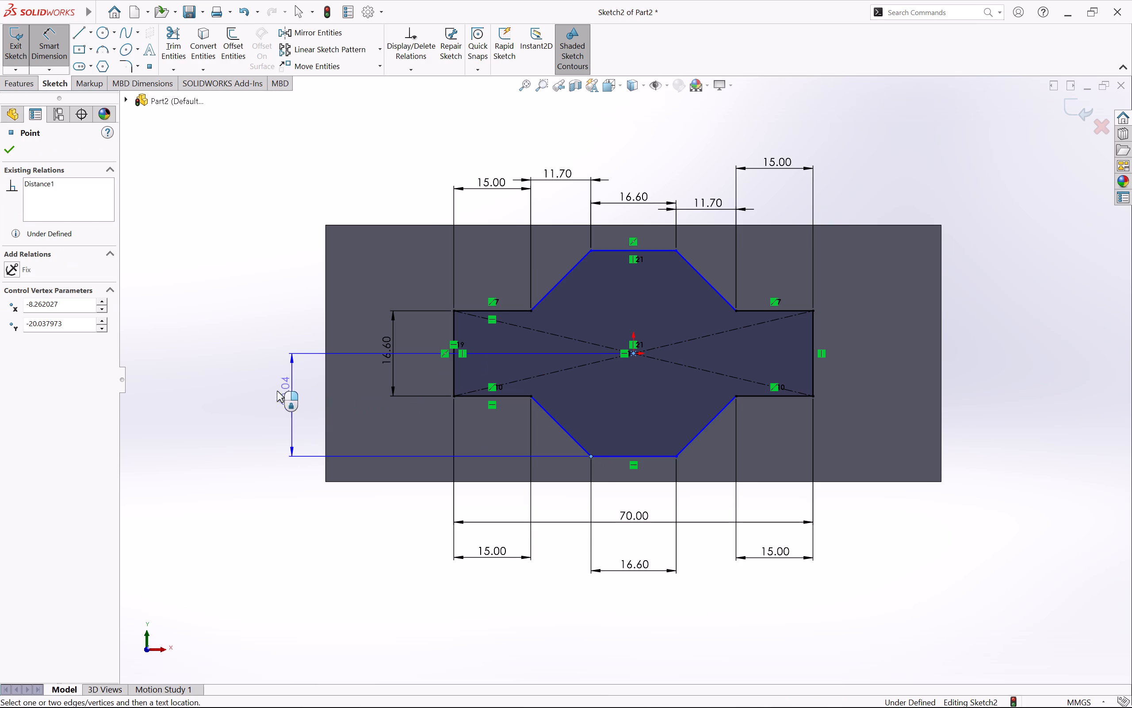
click(267, 405)
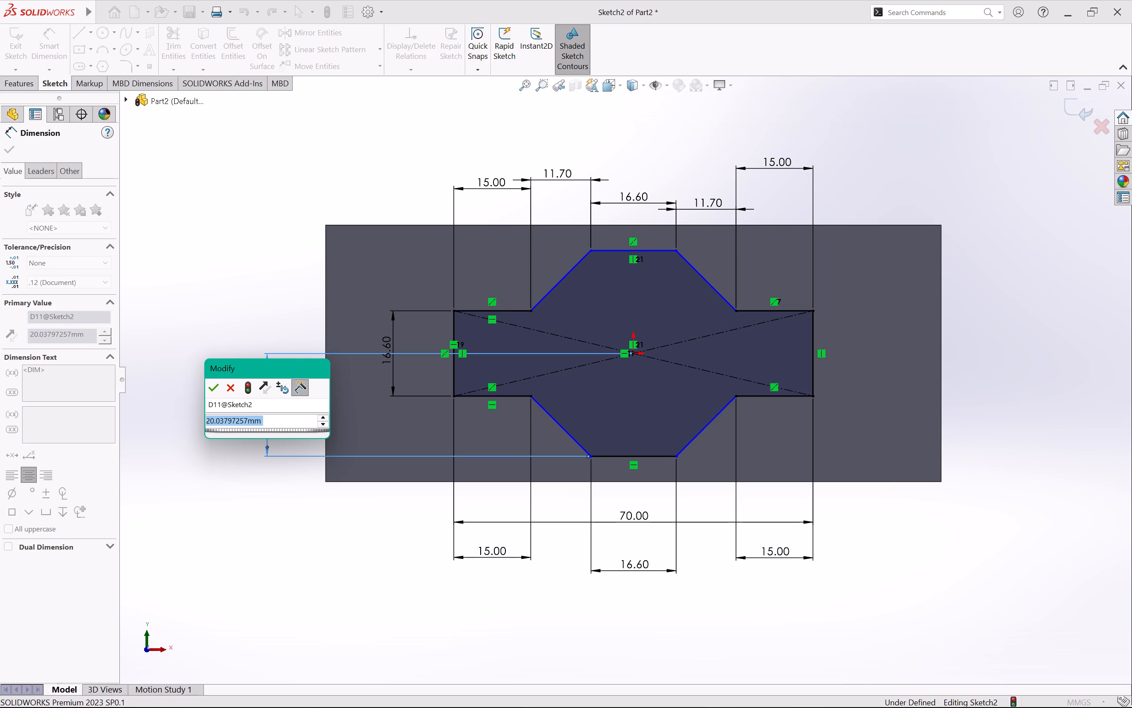
key(BackSpace)
text(20)
key(Return)
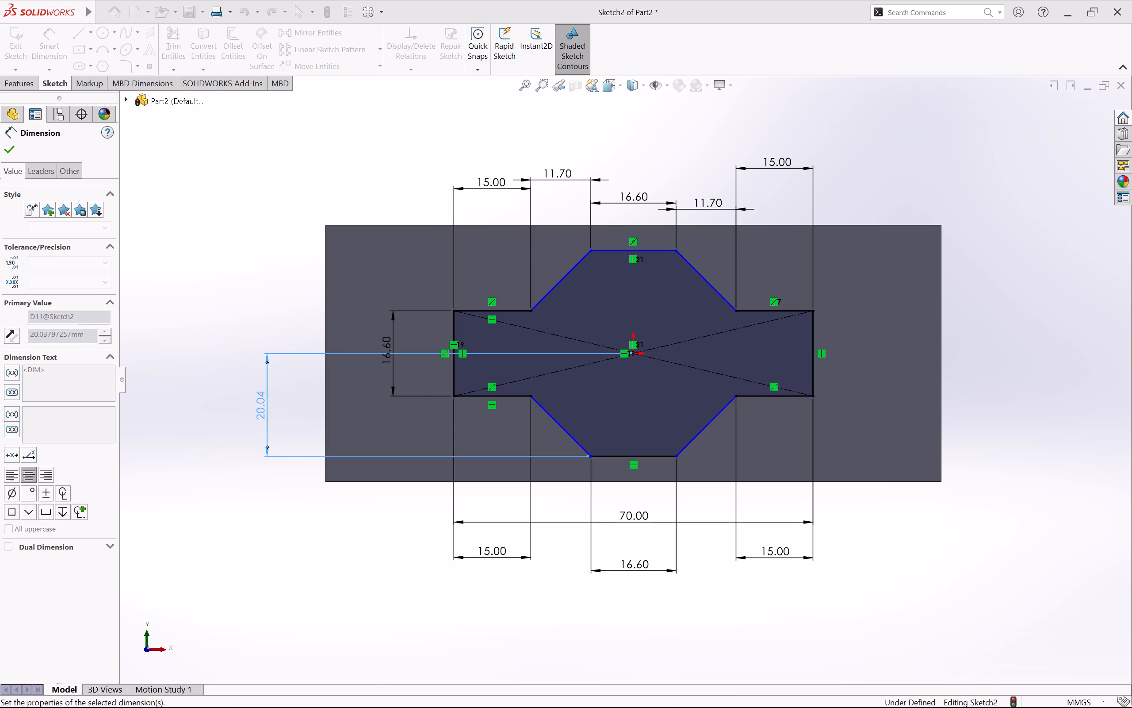
click(181, 377)
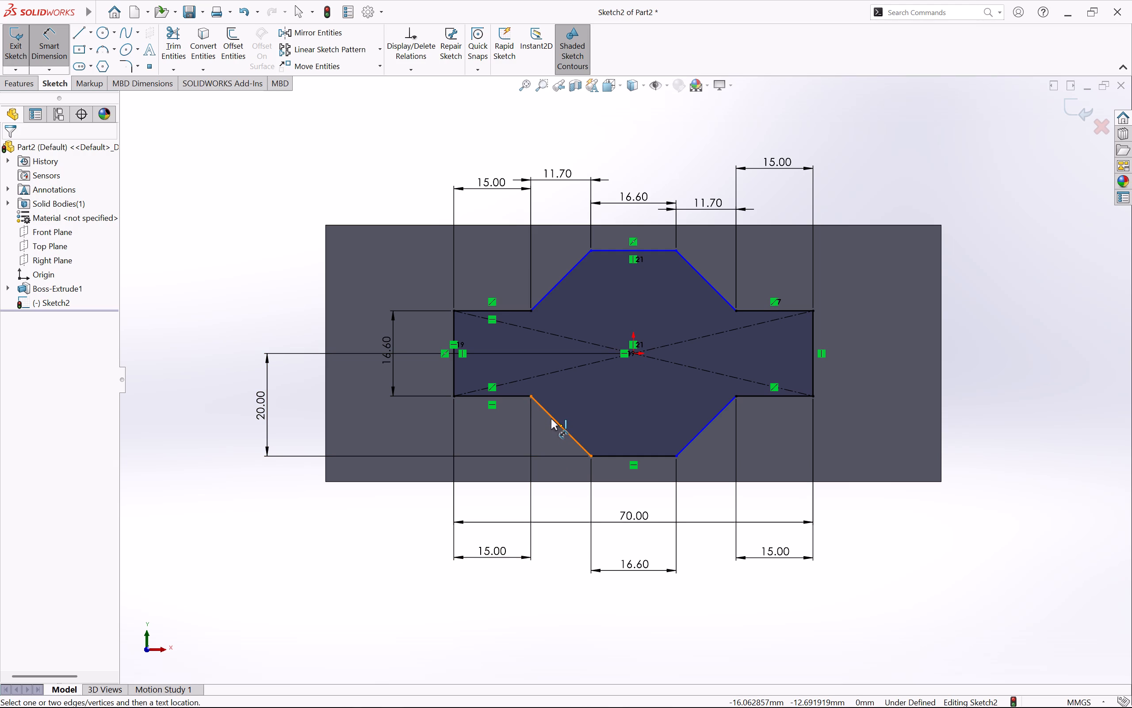
Dimension the vertical distance from the origin to the octagon's upper horizontal side at 20 mm, beside the block's left edge.
click(632, 353)
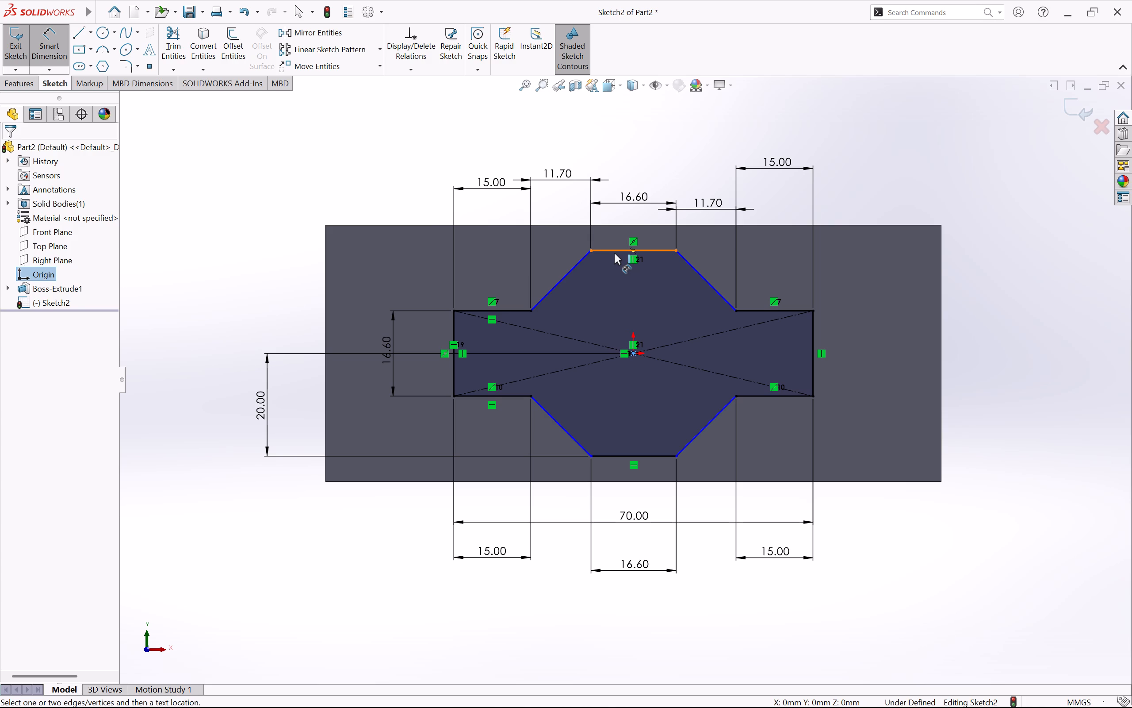
click(614, 253)
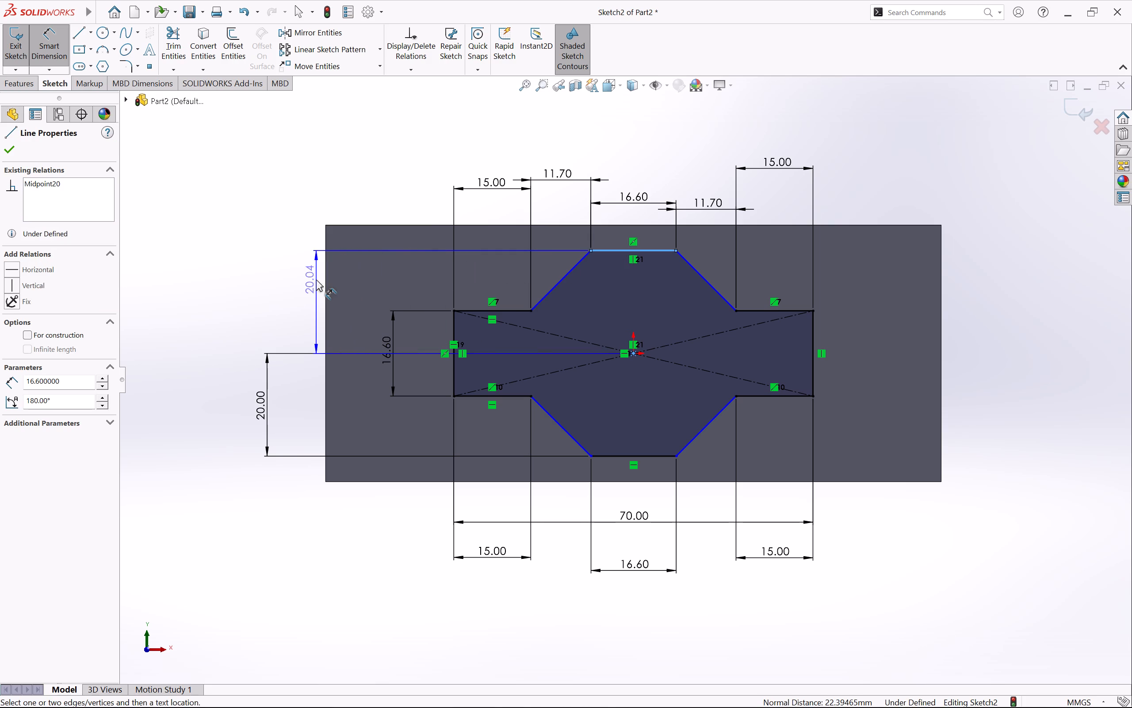
click(299, 305)
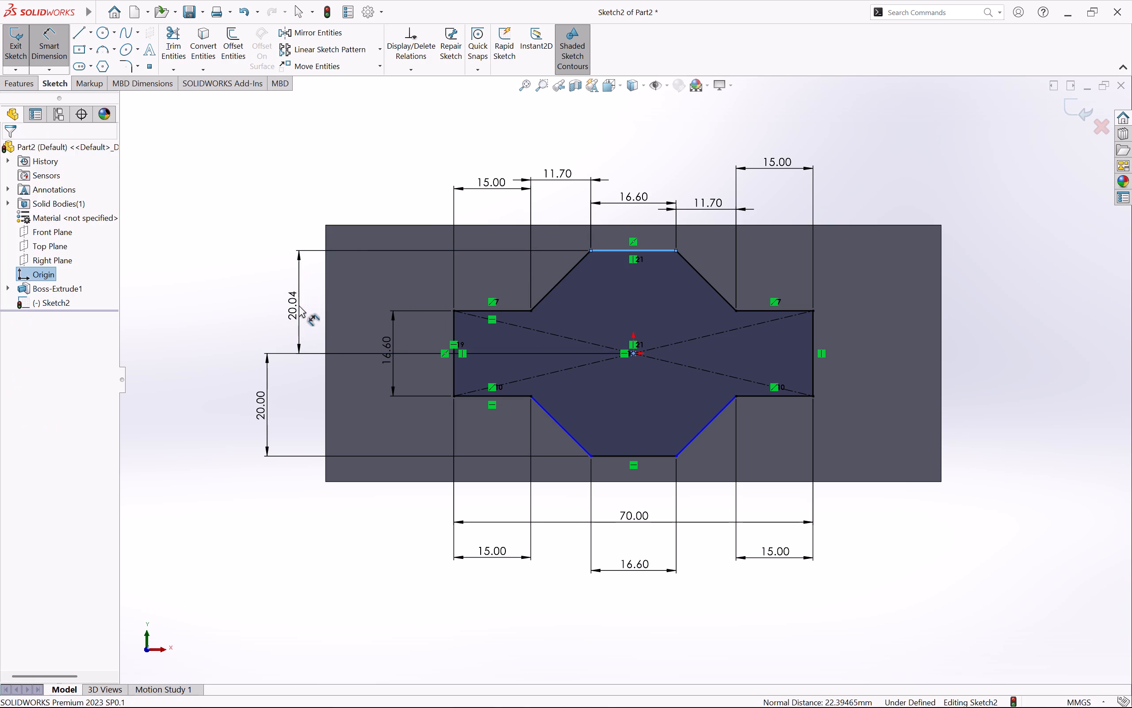
key(BackSpace)
text(20)
key(Return)
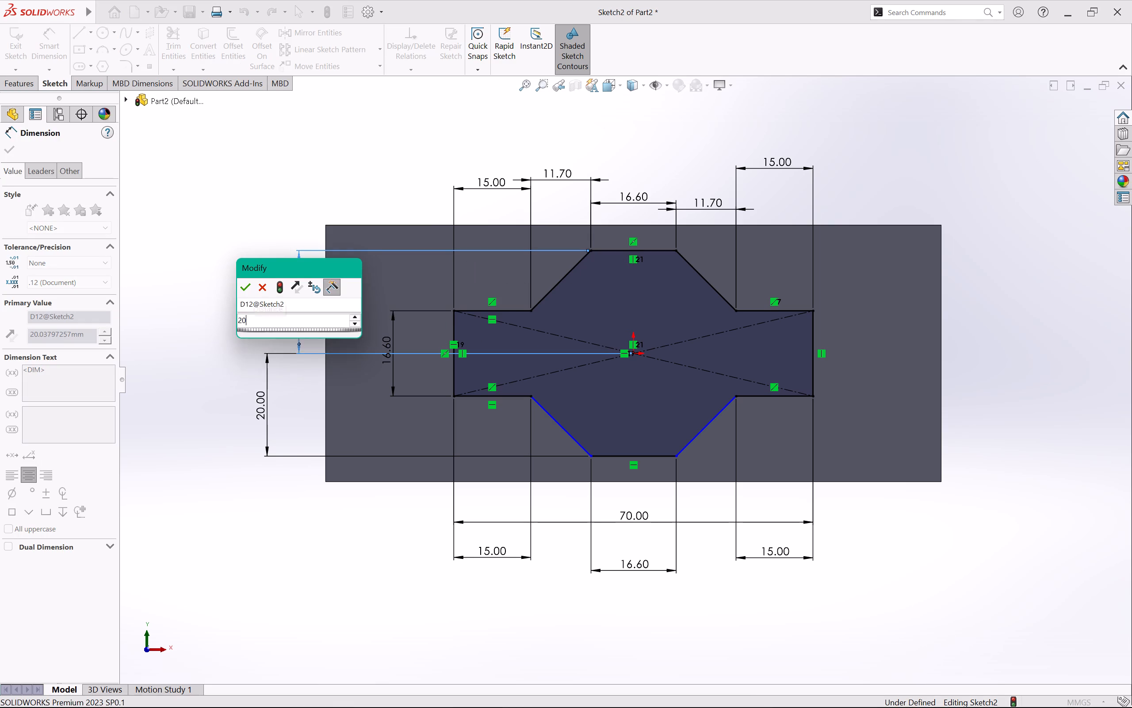
click(250, 278)
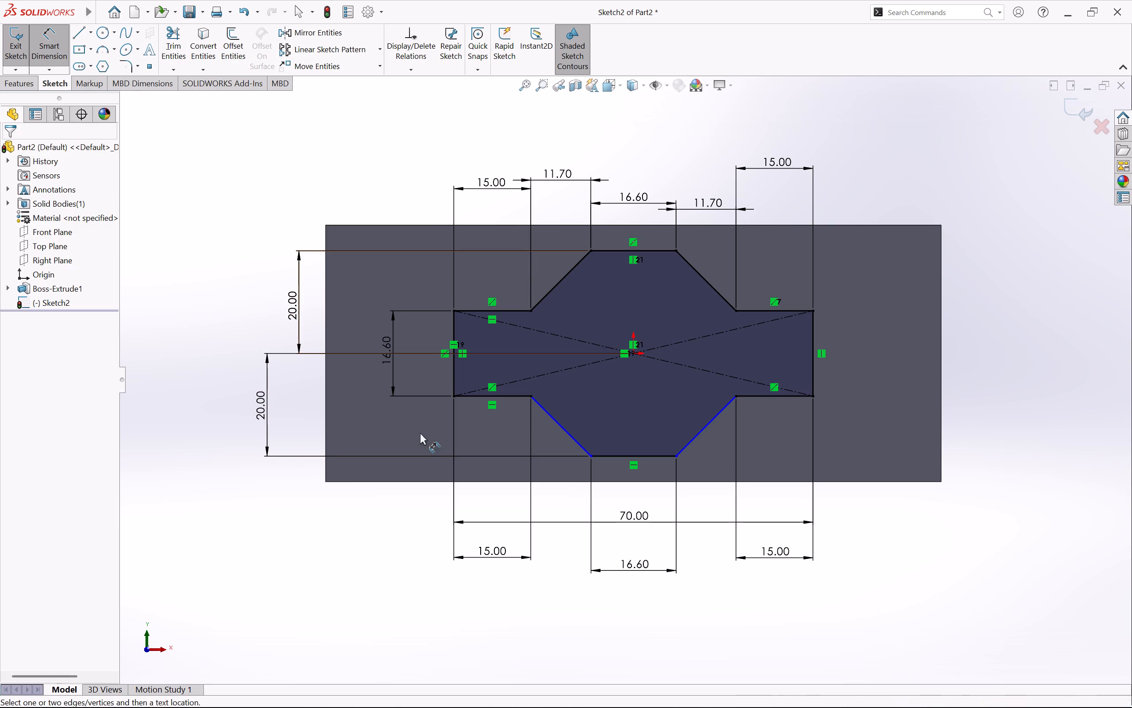
Dimension the horizontal span of the octagon's lower-left slanted side at 11.7 mm, placing the dimension below the block.
click(563, 431)
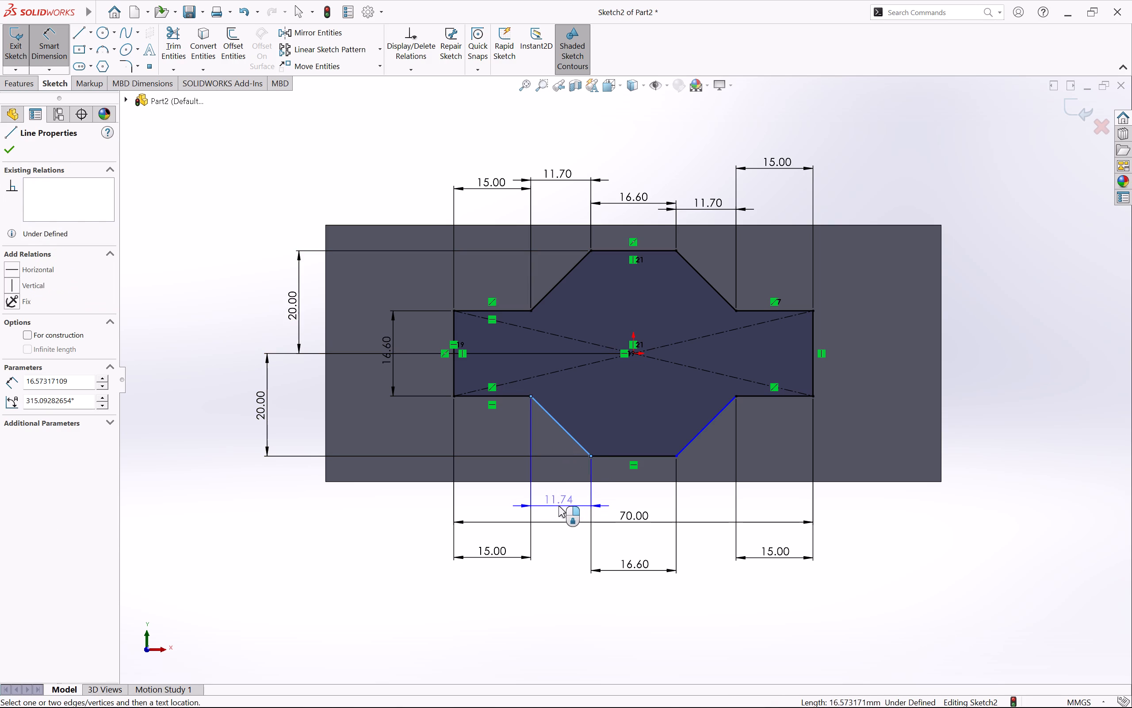
click(558, 506)
key(BackSpace)
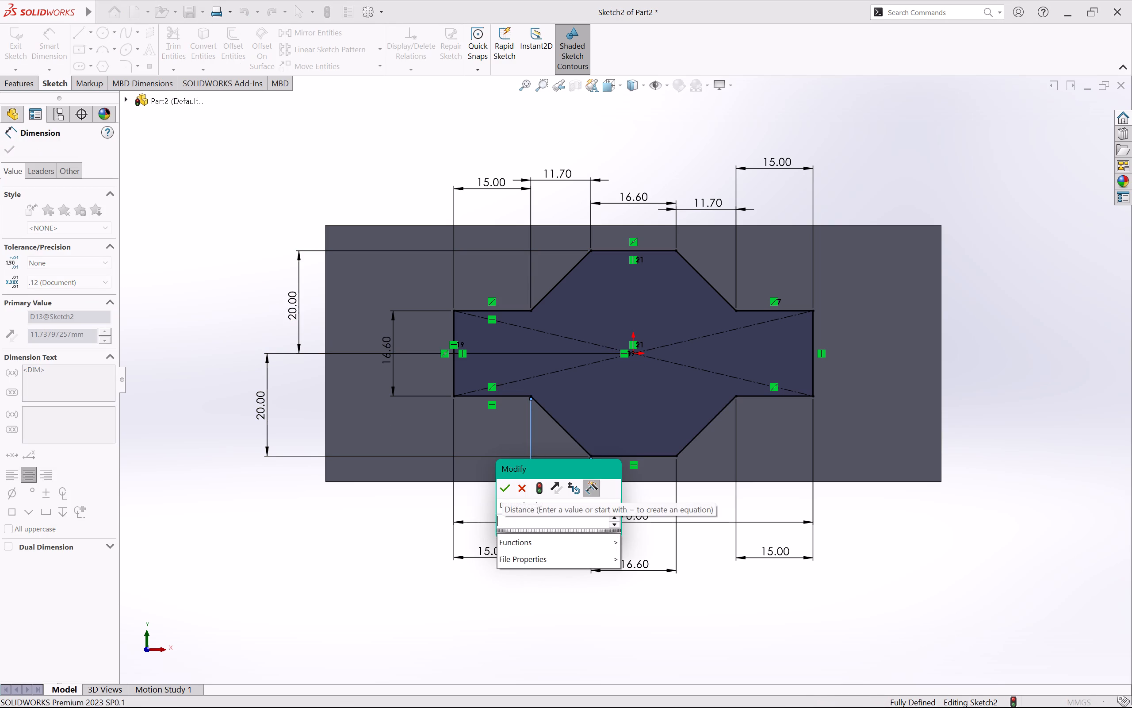
text(11.7)
key(Return)
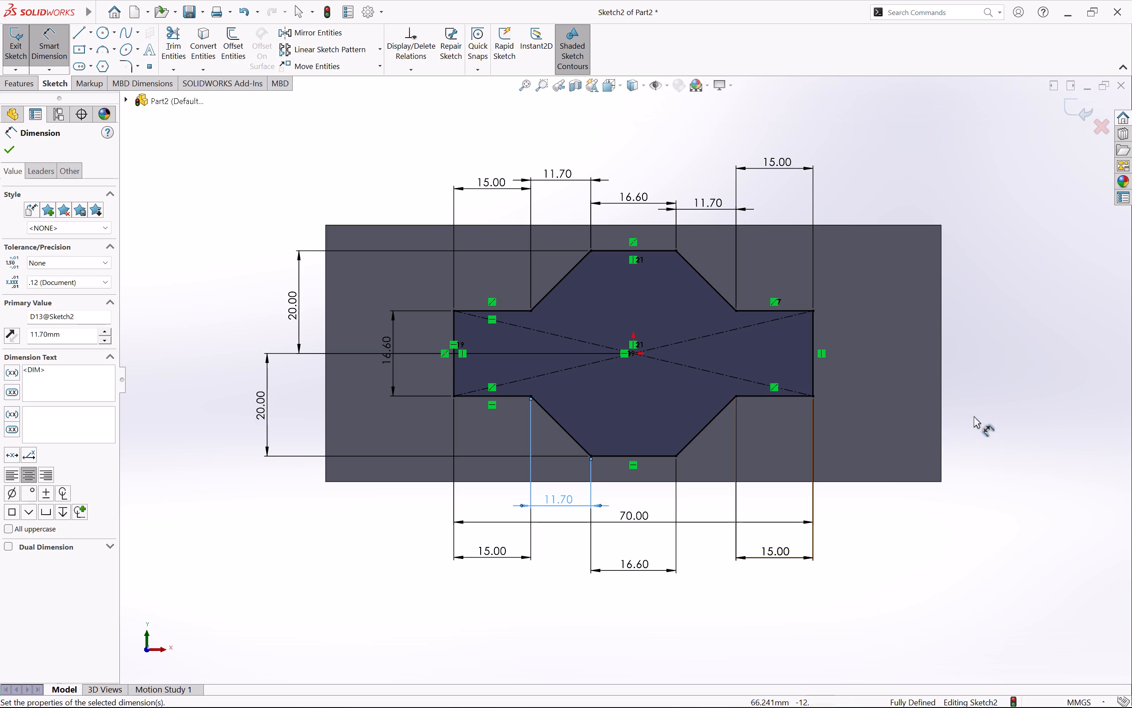
click(1008, 383)
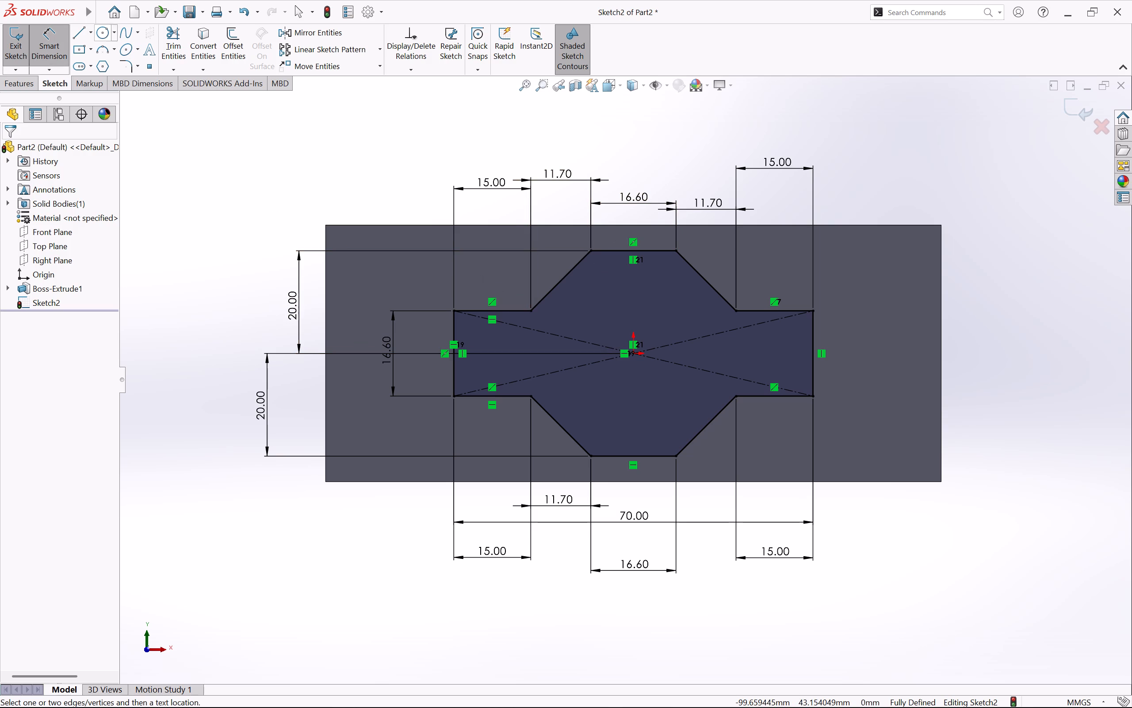
Sketch a horizontal construction line about 169 mm long at the origin's height, extending past both ends of the block.
click(84, 32)
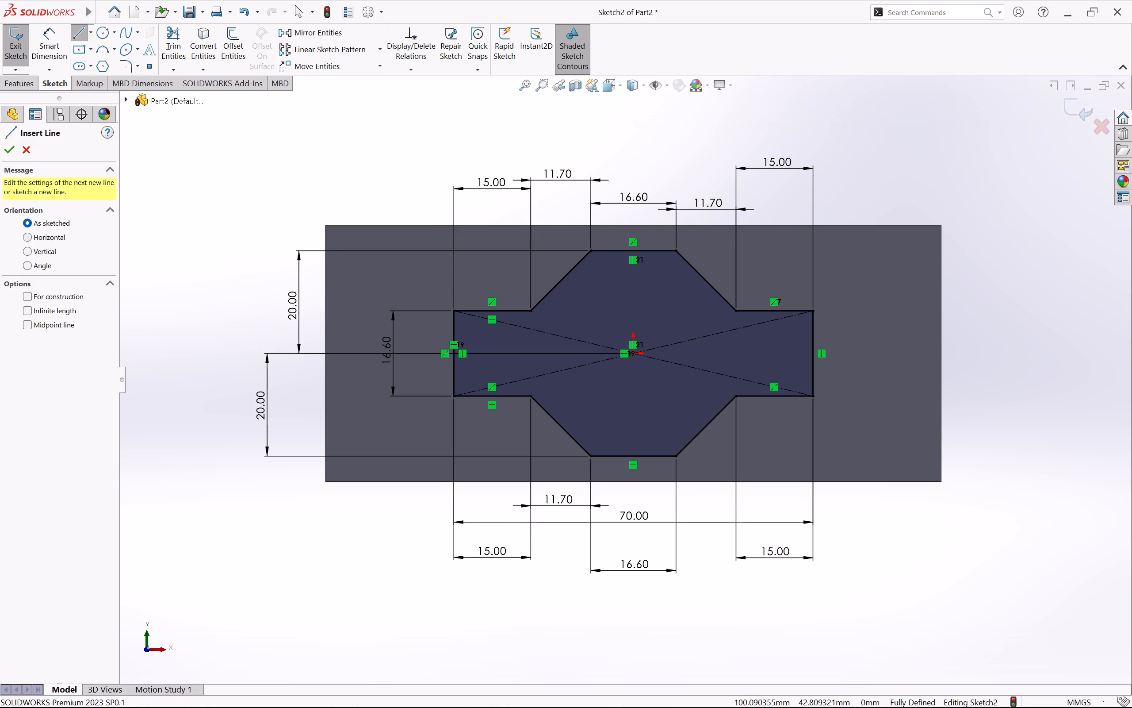
click(26, 241)
click(29, 310)
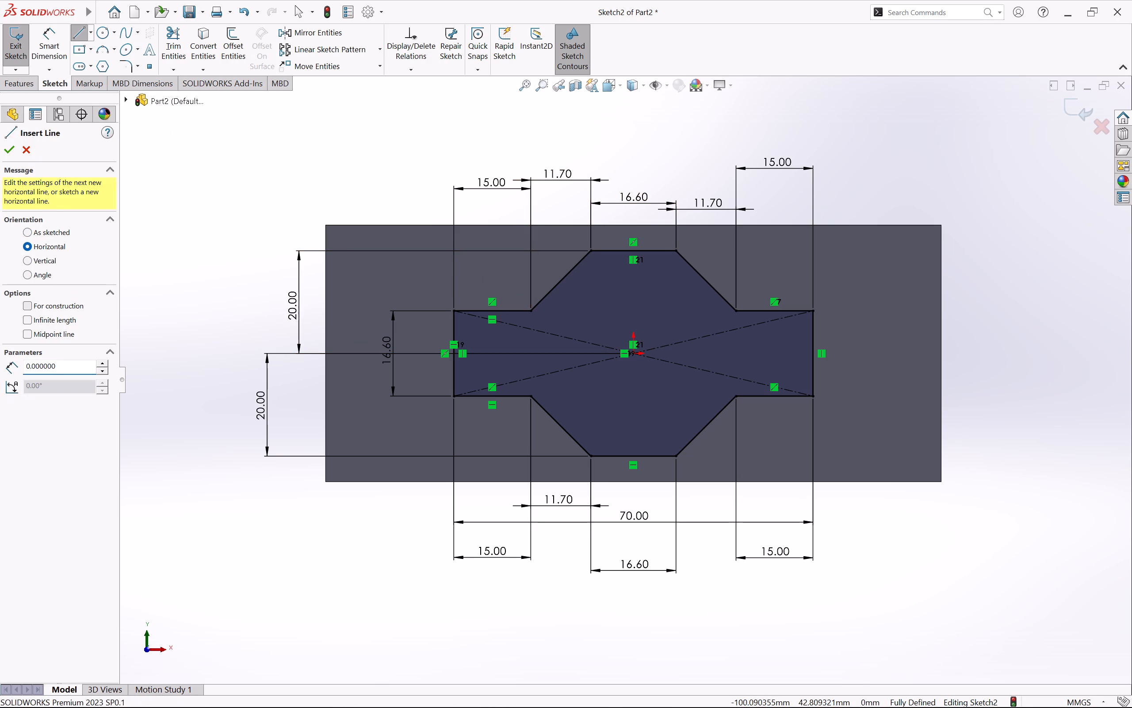
click(178, 354)
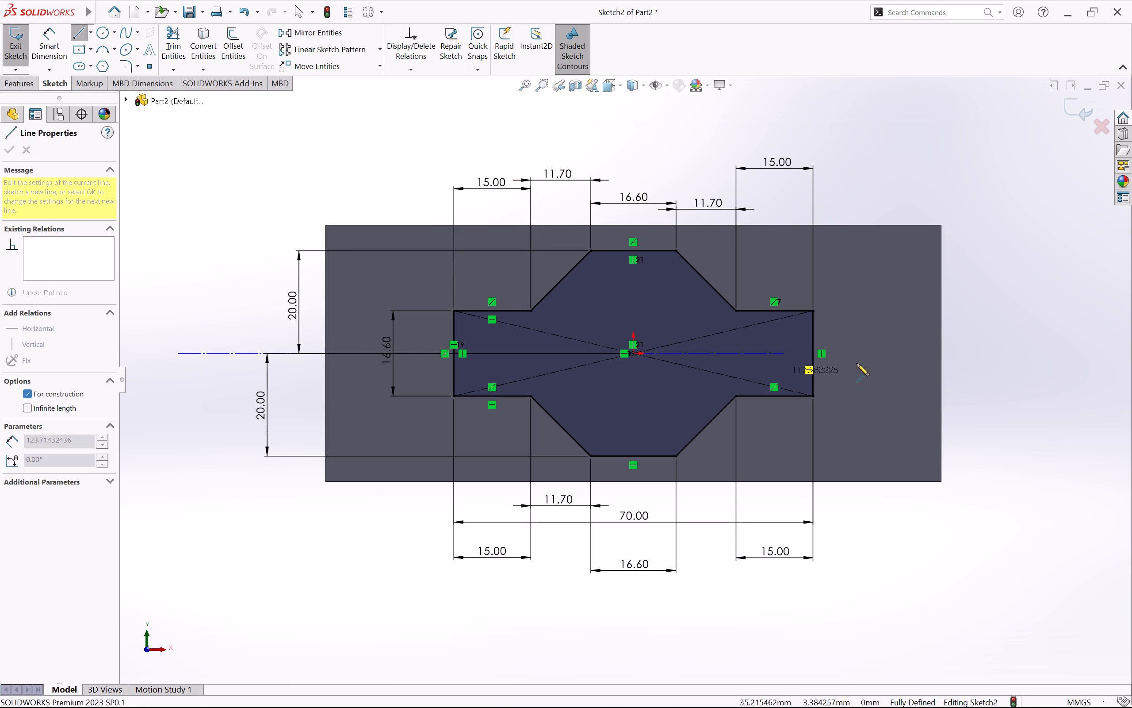
click(1045, 364)
key(Escape)
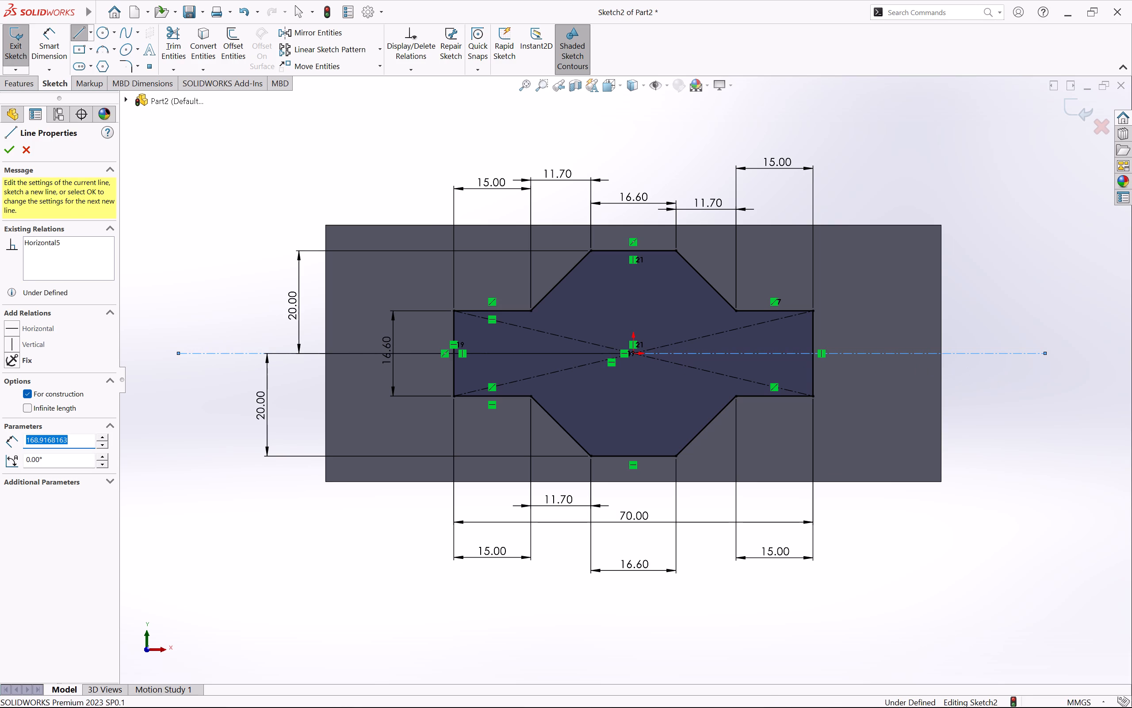
Add a Coincident relation between the origin and the horizontal construction line.
scroll(648, 320, down, 4)
scroll(661, 372, down, 2)
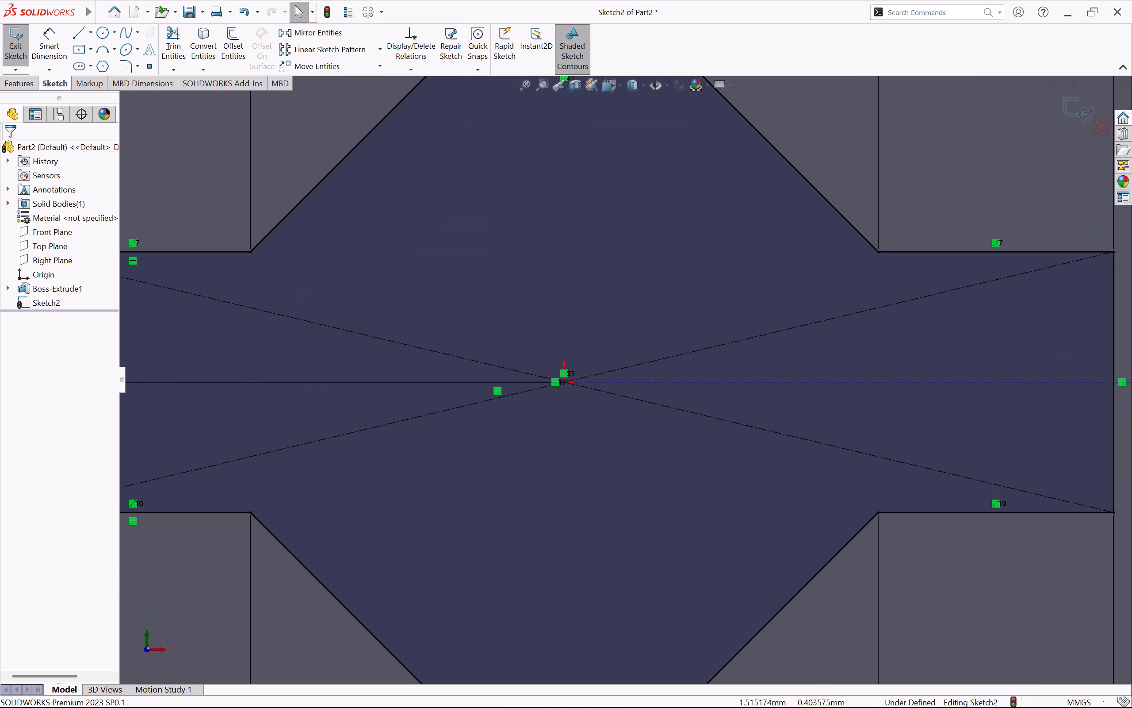
click(563, 383)
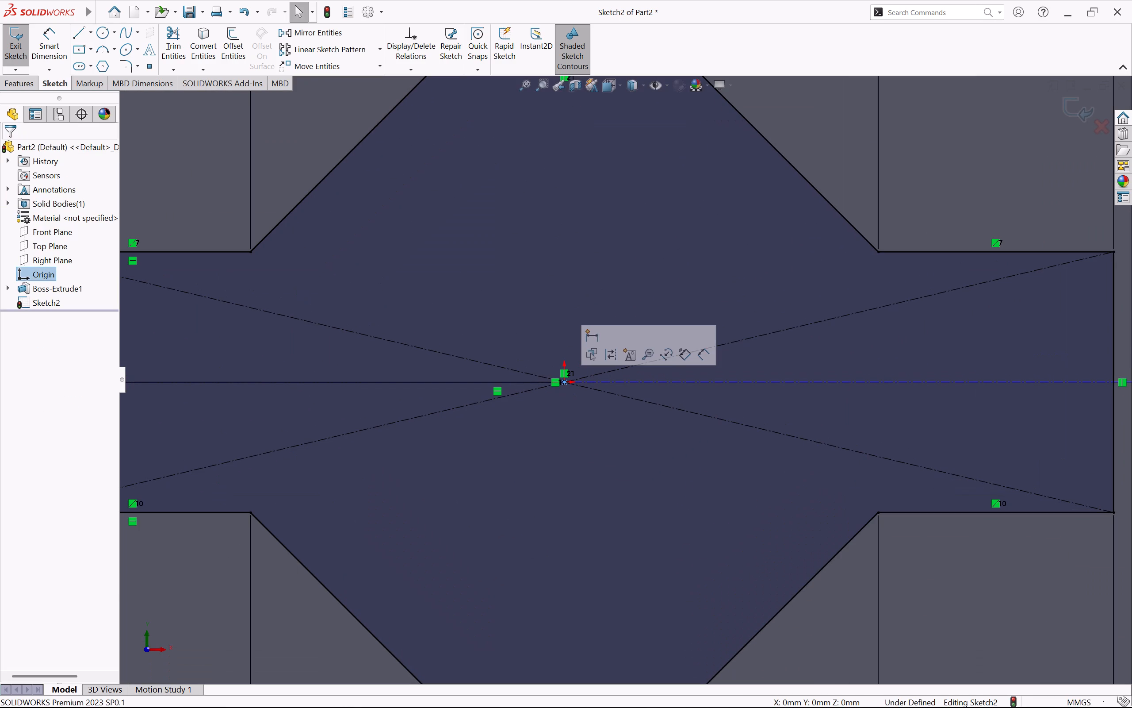
ctrl+click(760, 381)
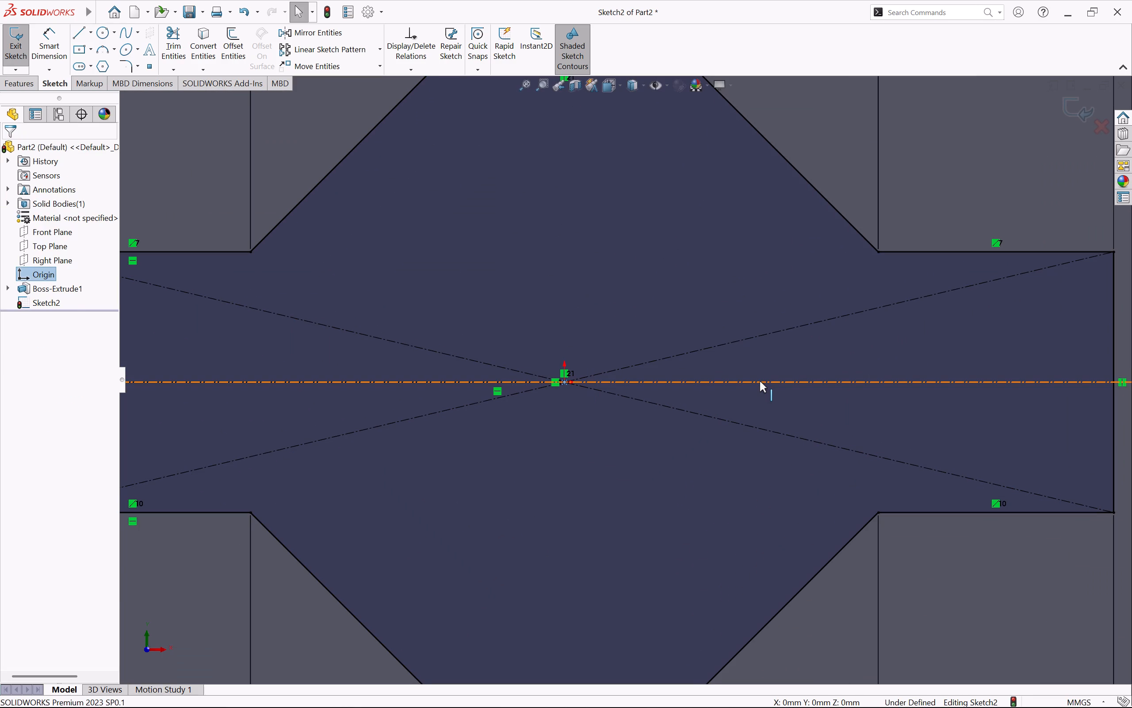
click(11, 337)
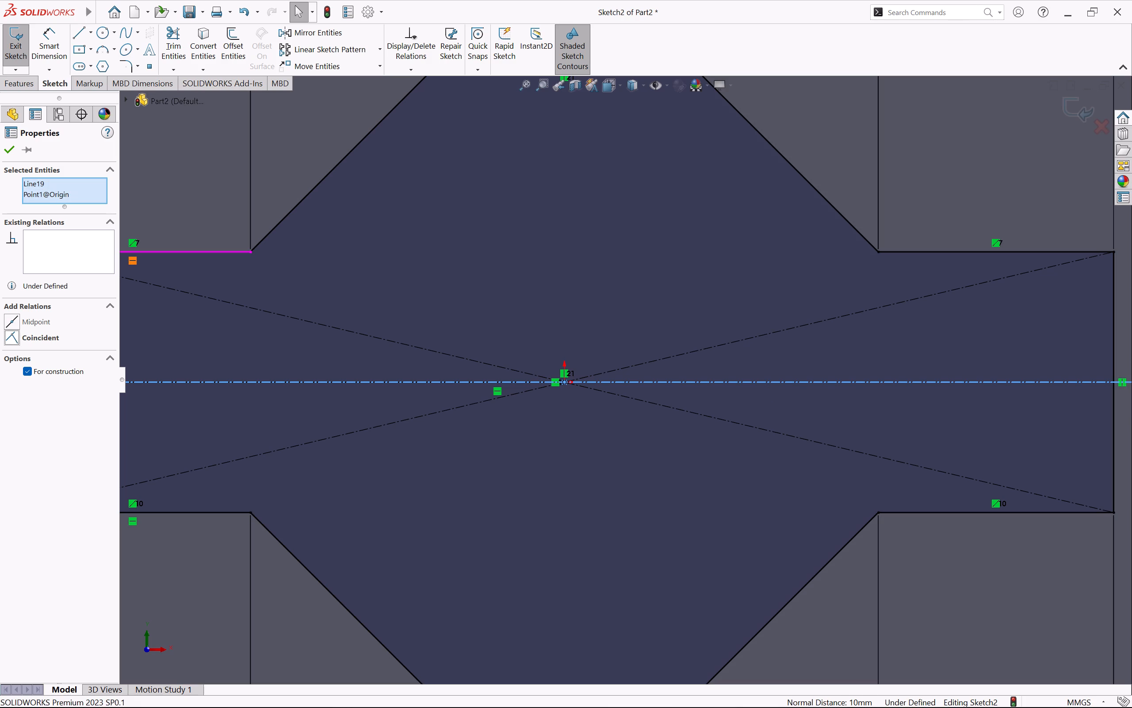
click(7, 155)
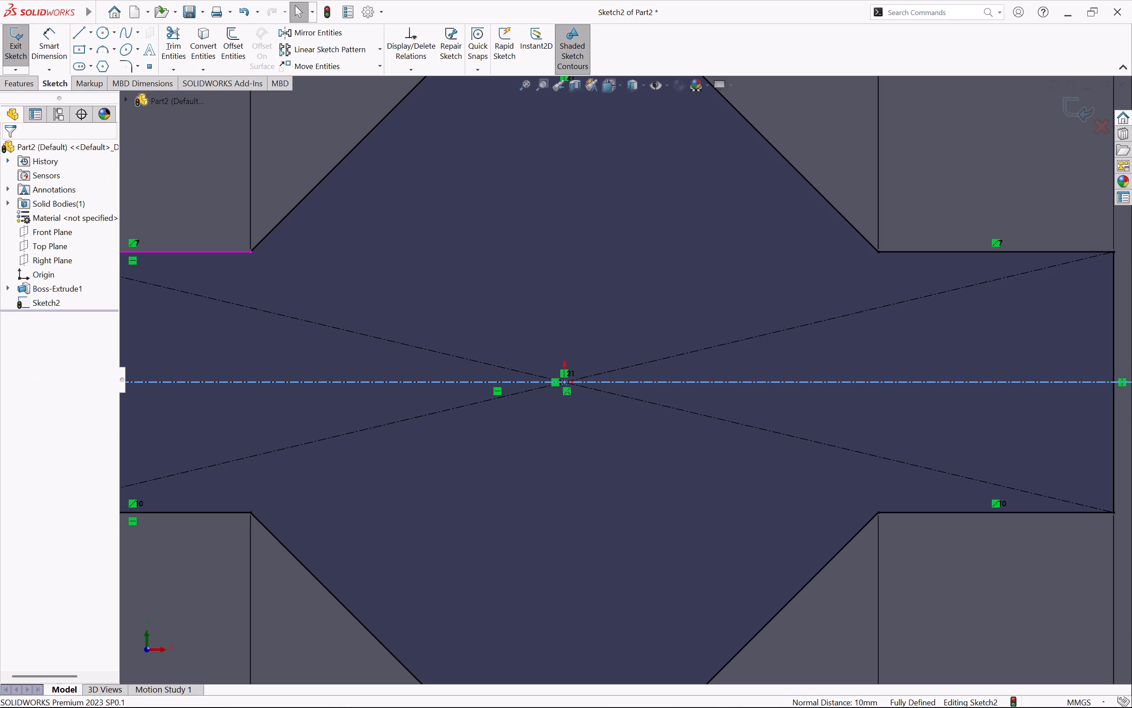
Sketch a vertical construction line about 92 mm long through the origin, extending past the block's long edges, and close the sketch.
scroll(346, 310, up, 8)
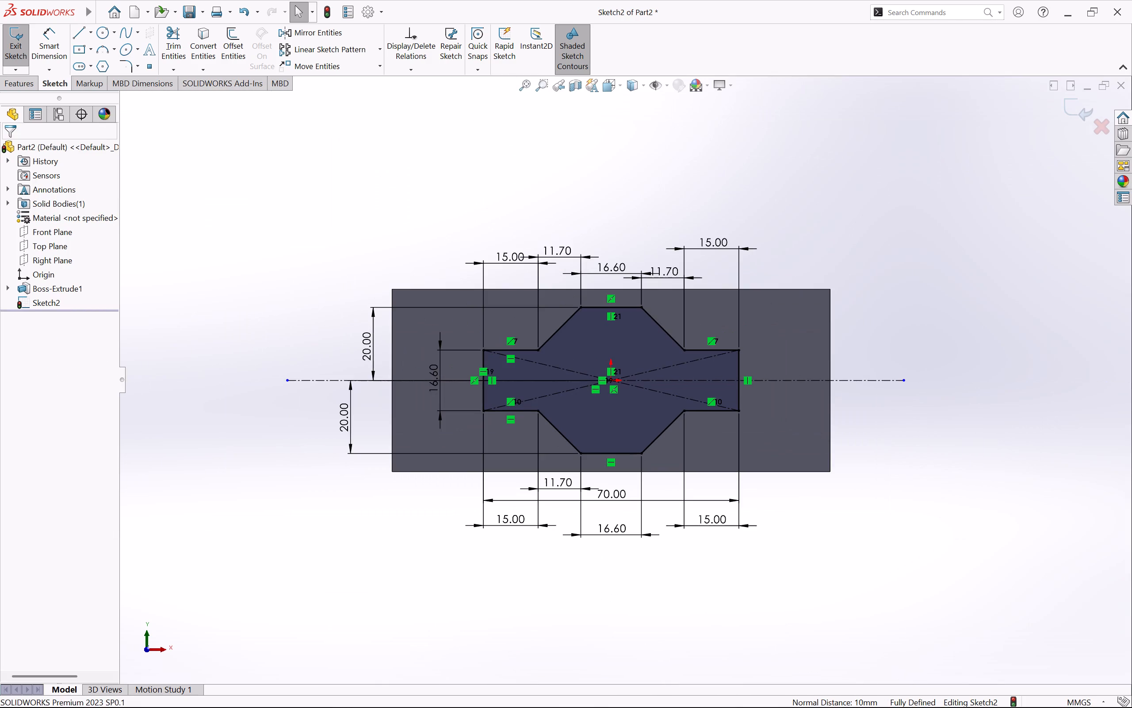
scroll(347, 171, down, 1)
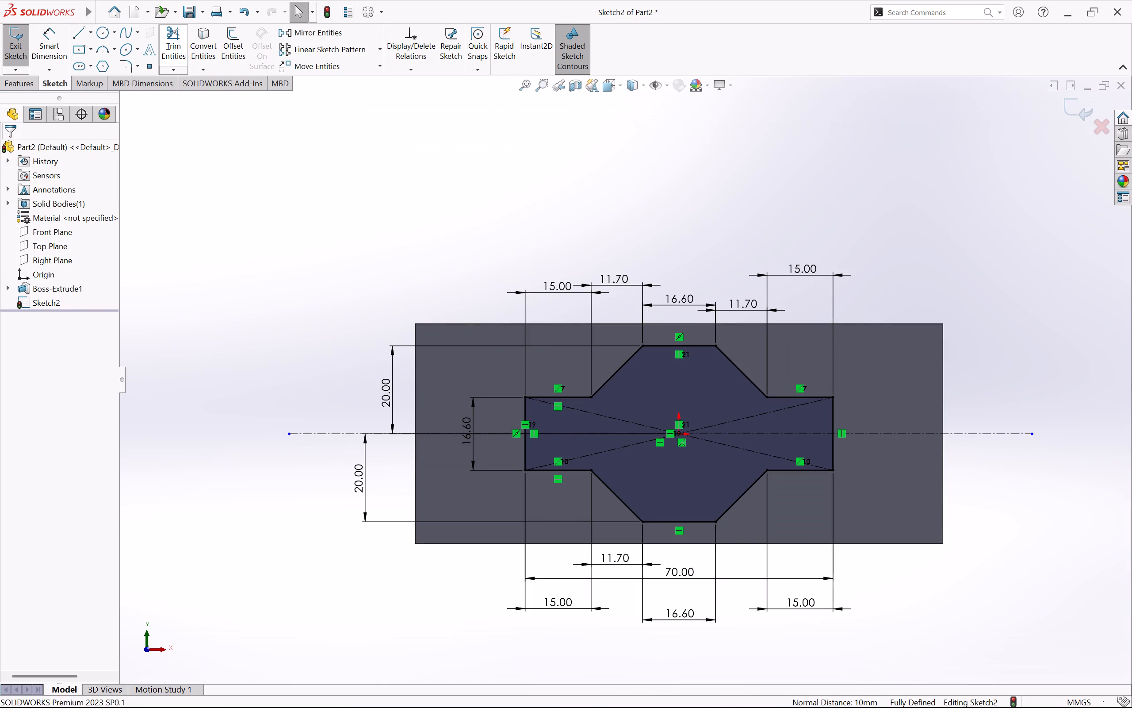
click(80, 38)
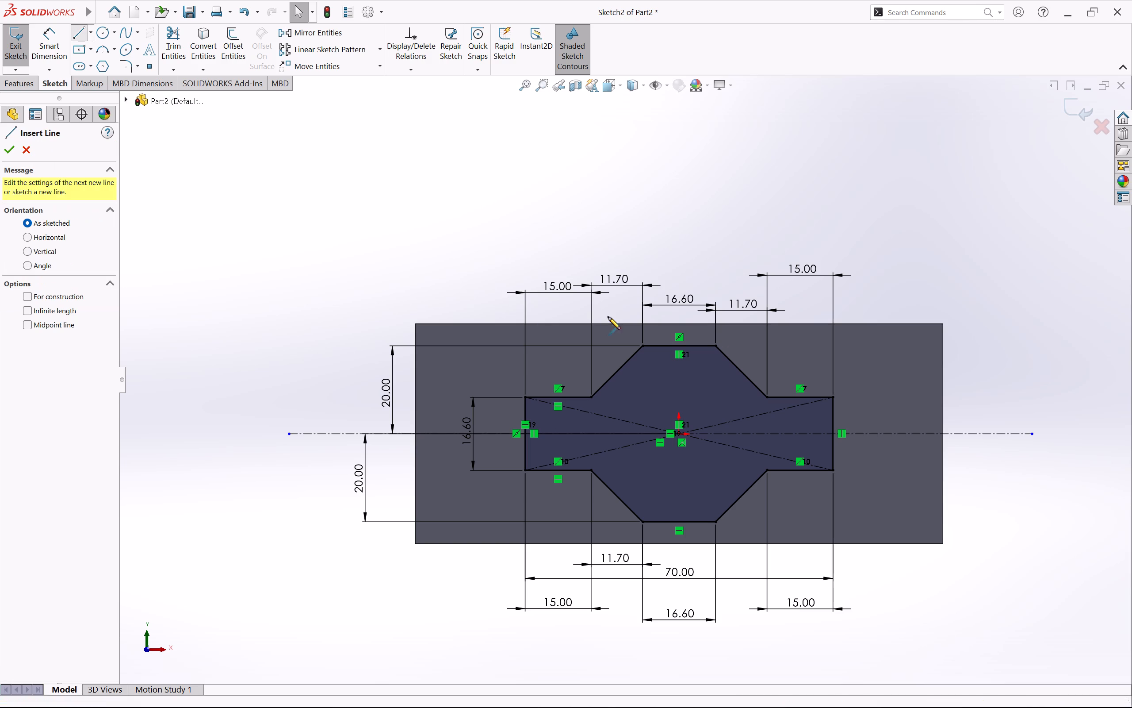
click(681, 242)
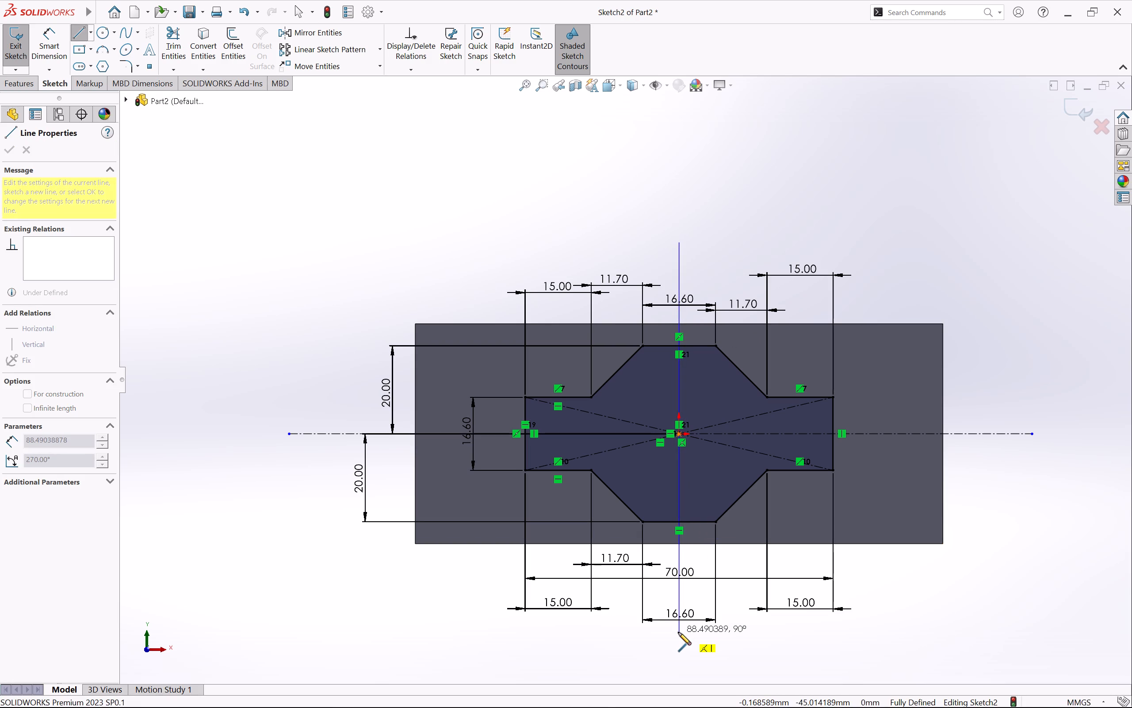
click(679, 649)
key(Escape)
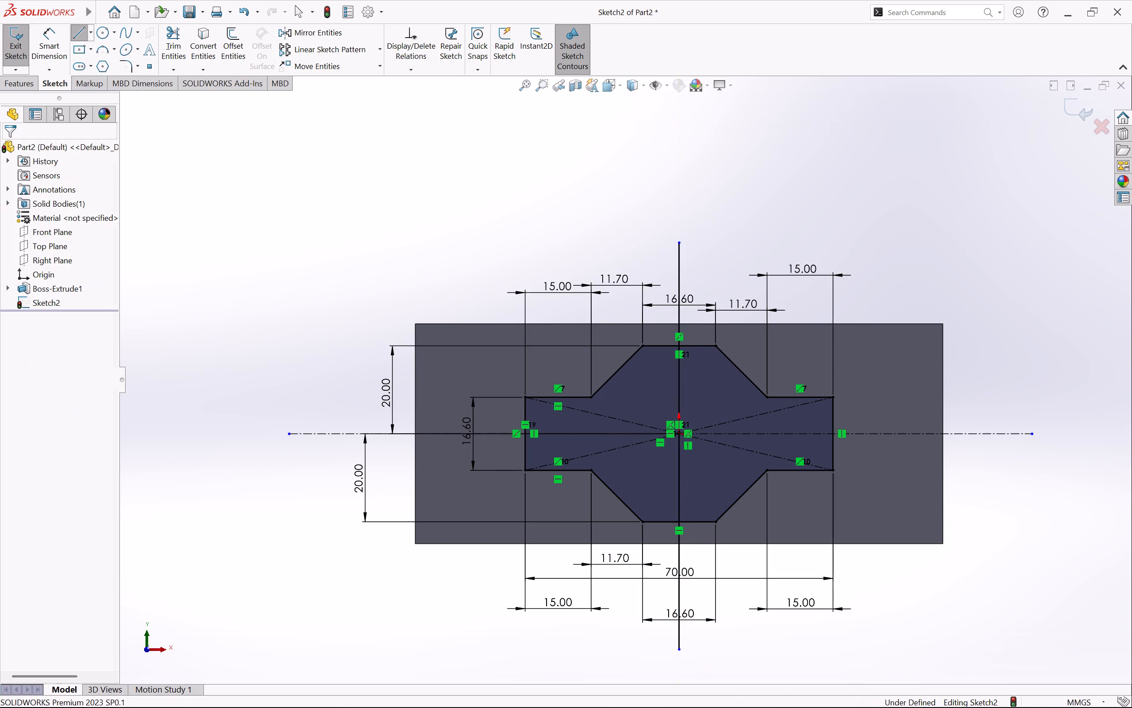
right_click(678, 254)
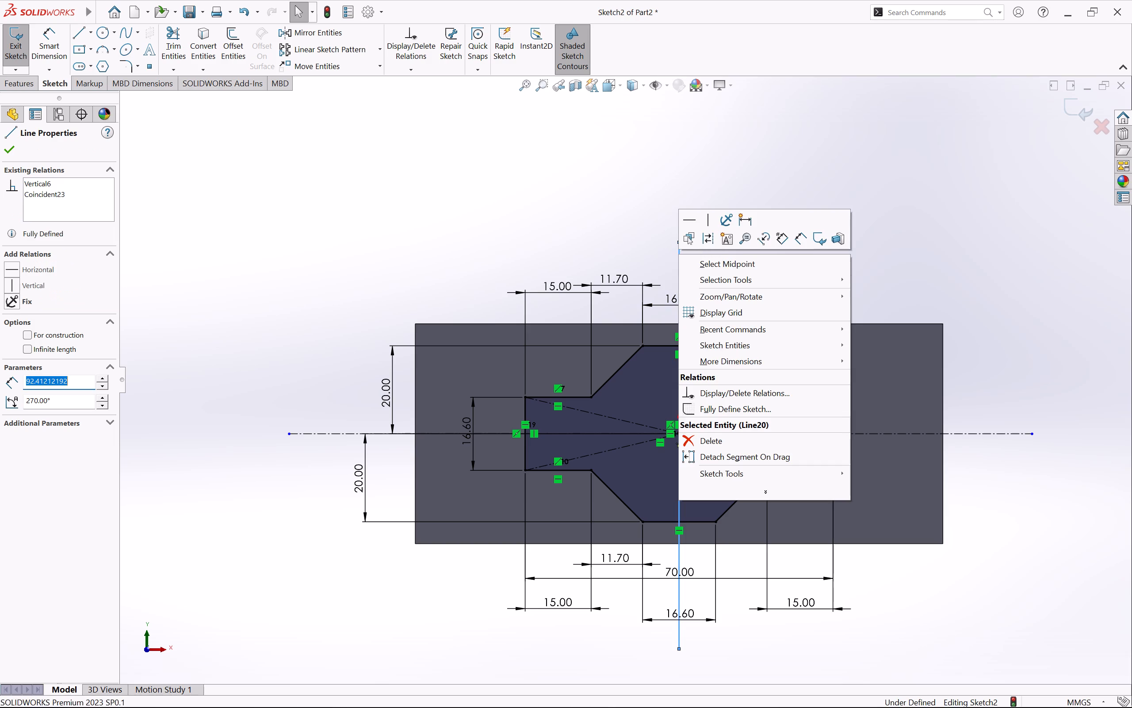
click(707, 240)
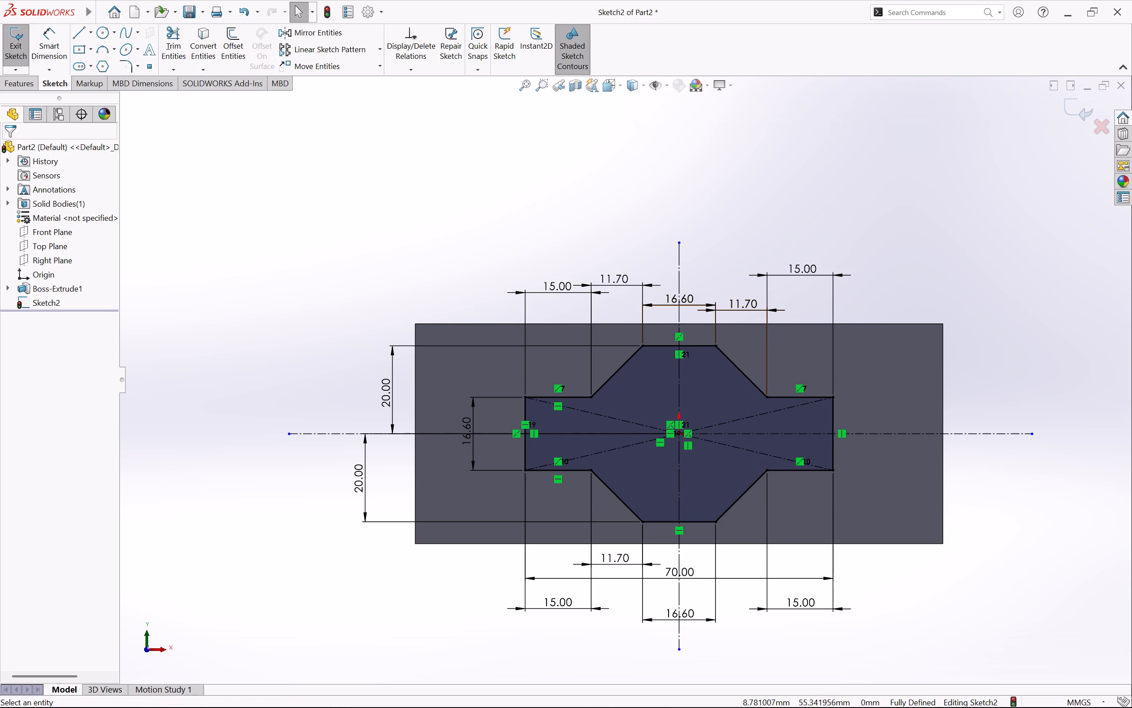
scroll(722, 213, up, 1)
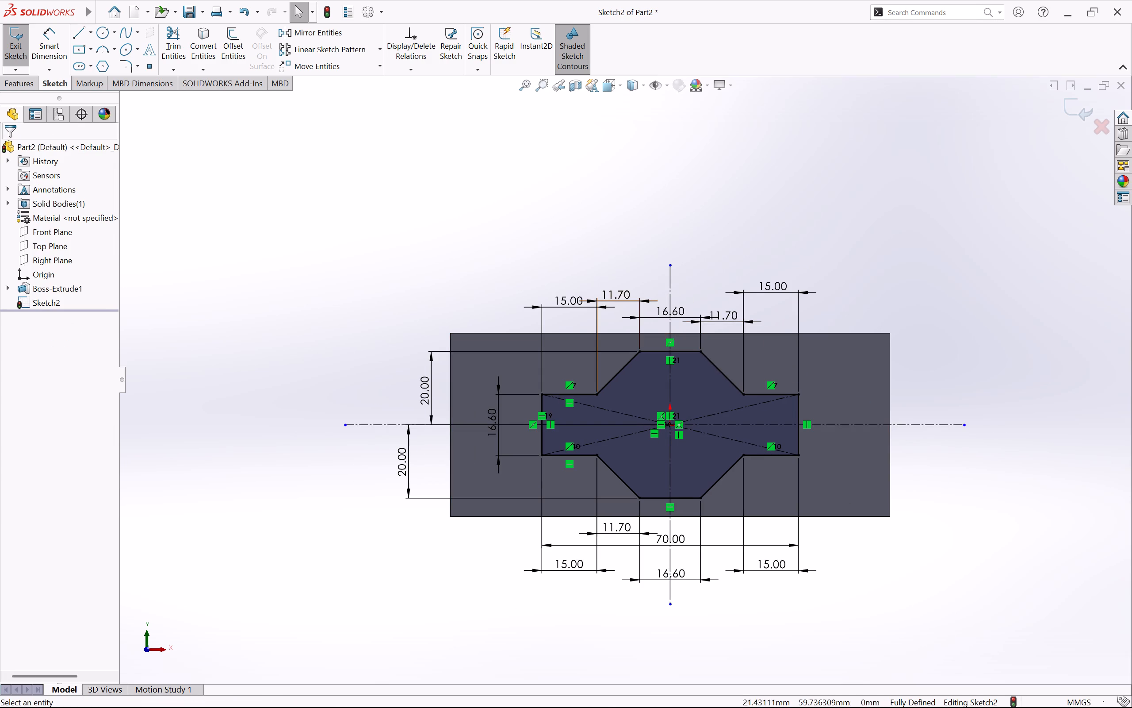
click(11, 47)
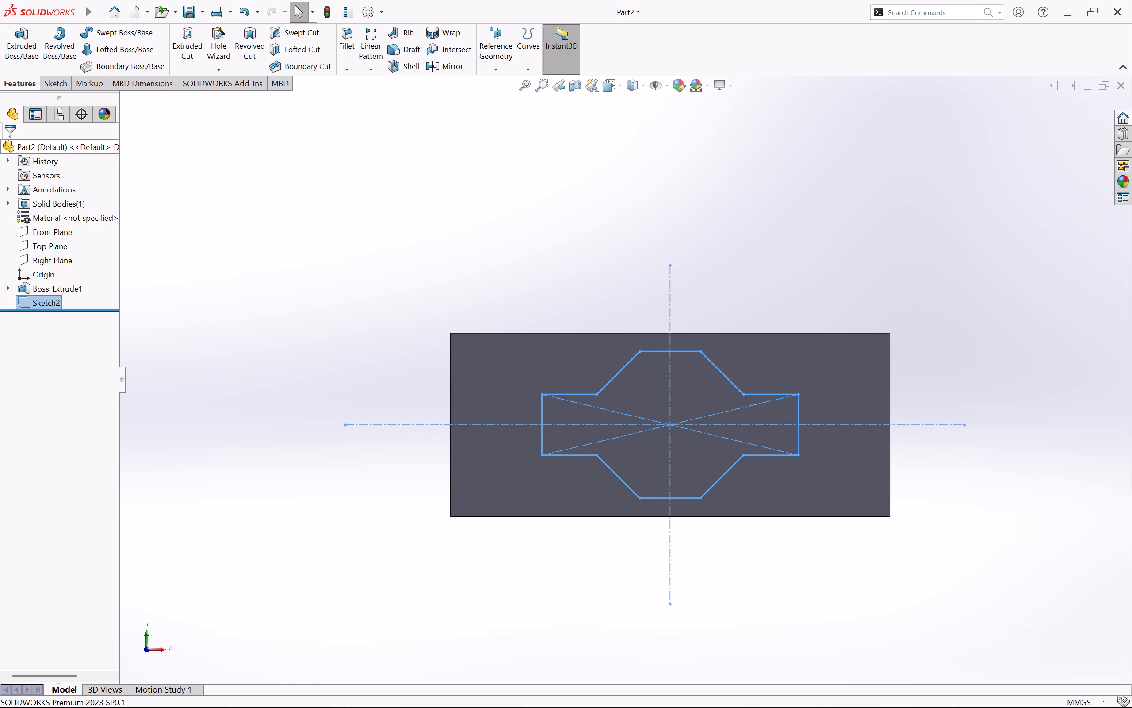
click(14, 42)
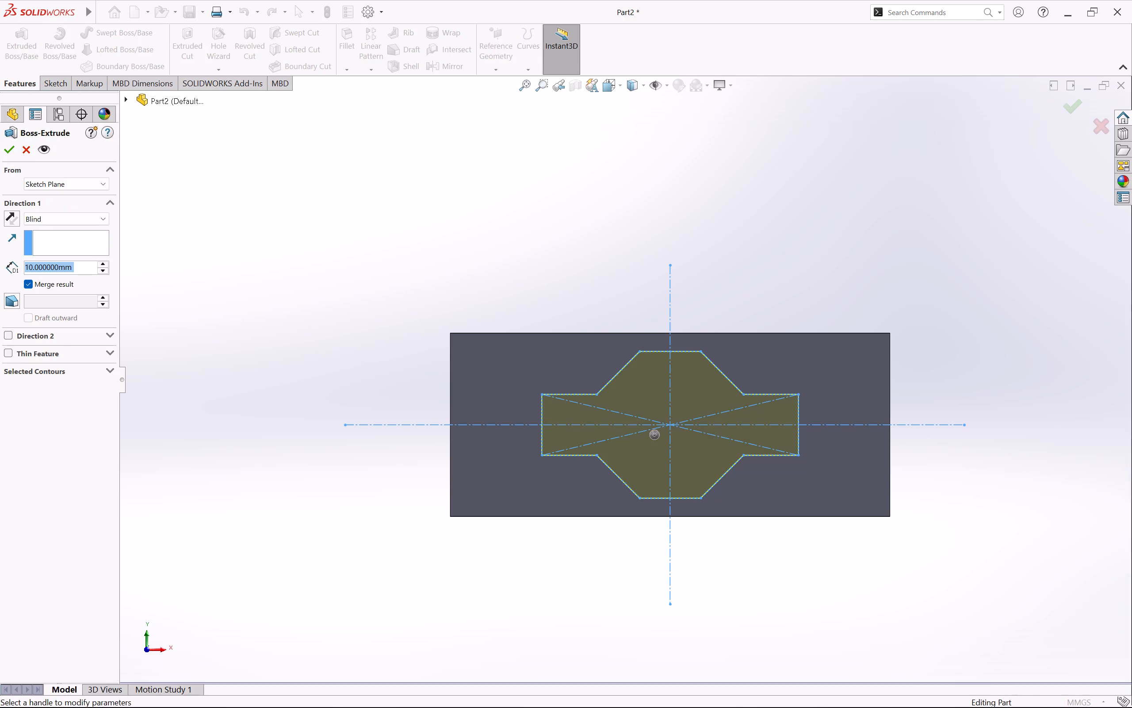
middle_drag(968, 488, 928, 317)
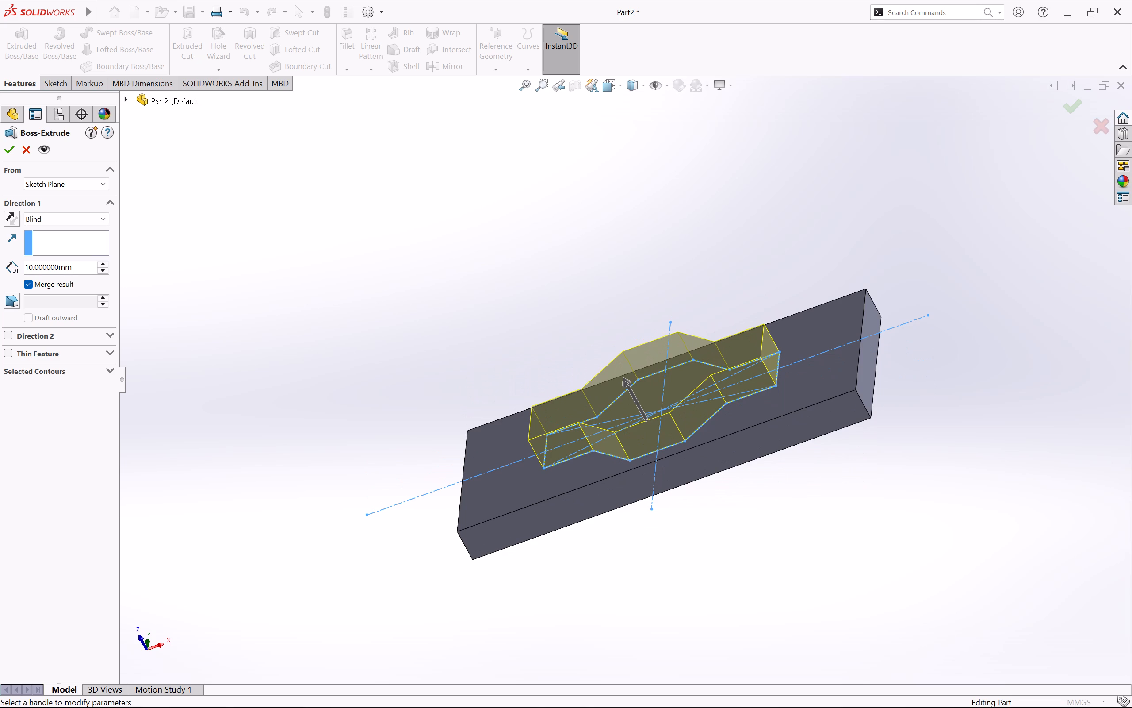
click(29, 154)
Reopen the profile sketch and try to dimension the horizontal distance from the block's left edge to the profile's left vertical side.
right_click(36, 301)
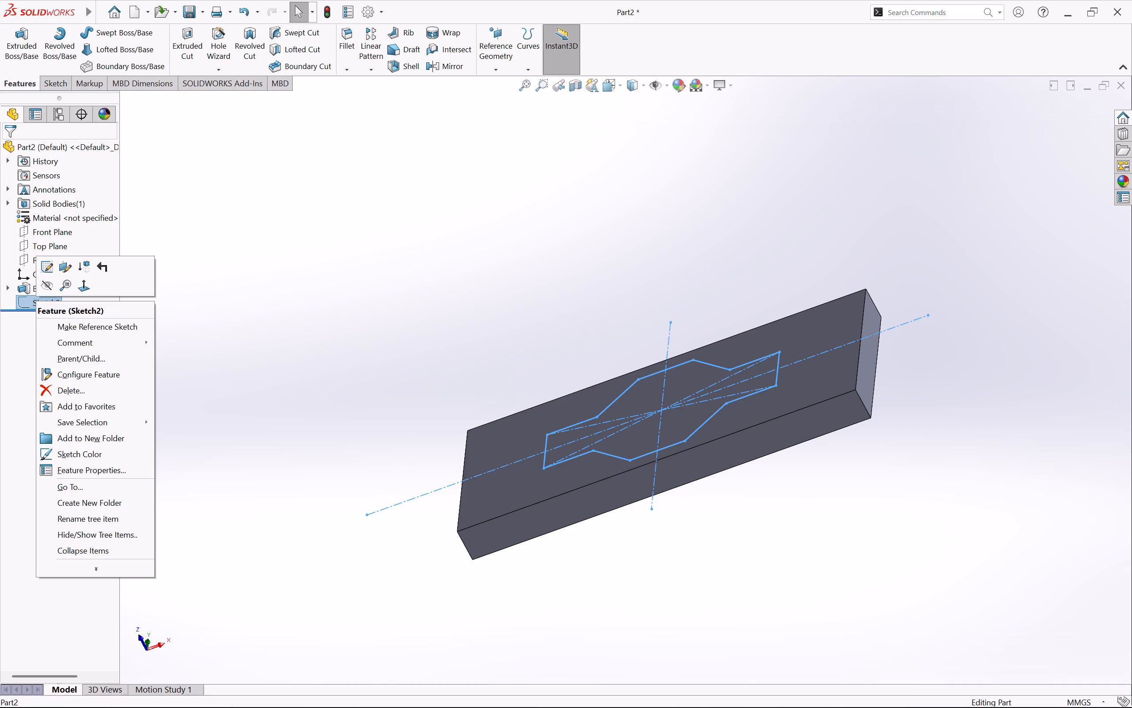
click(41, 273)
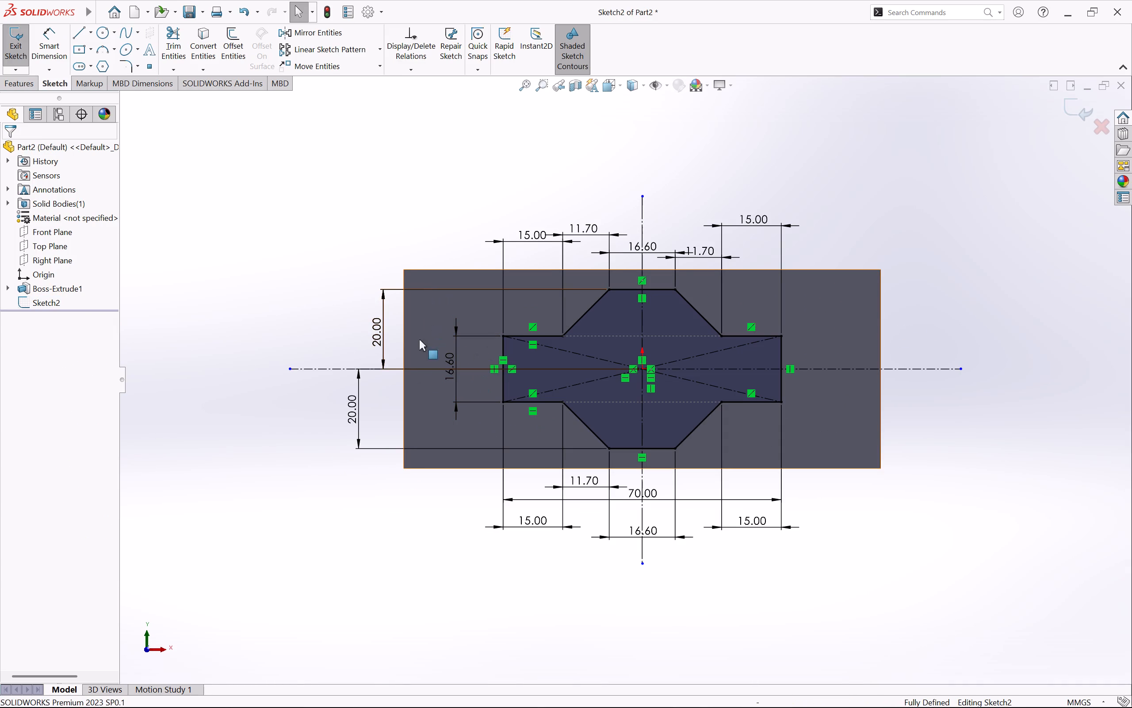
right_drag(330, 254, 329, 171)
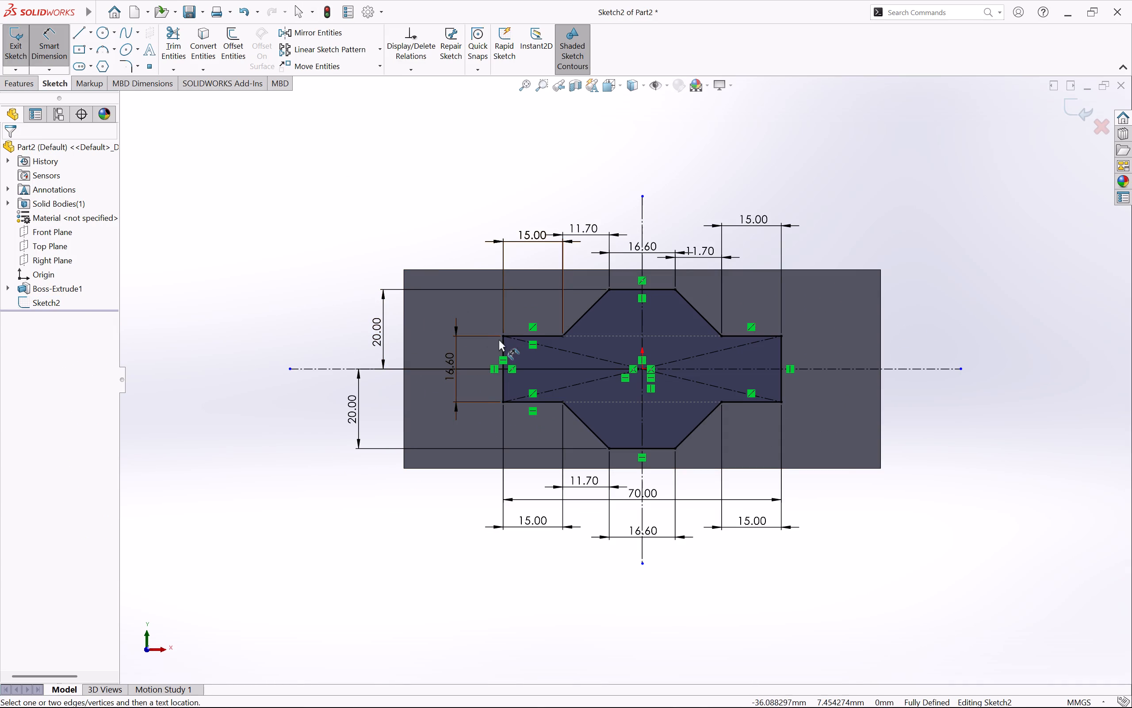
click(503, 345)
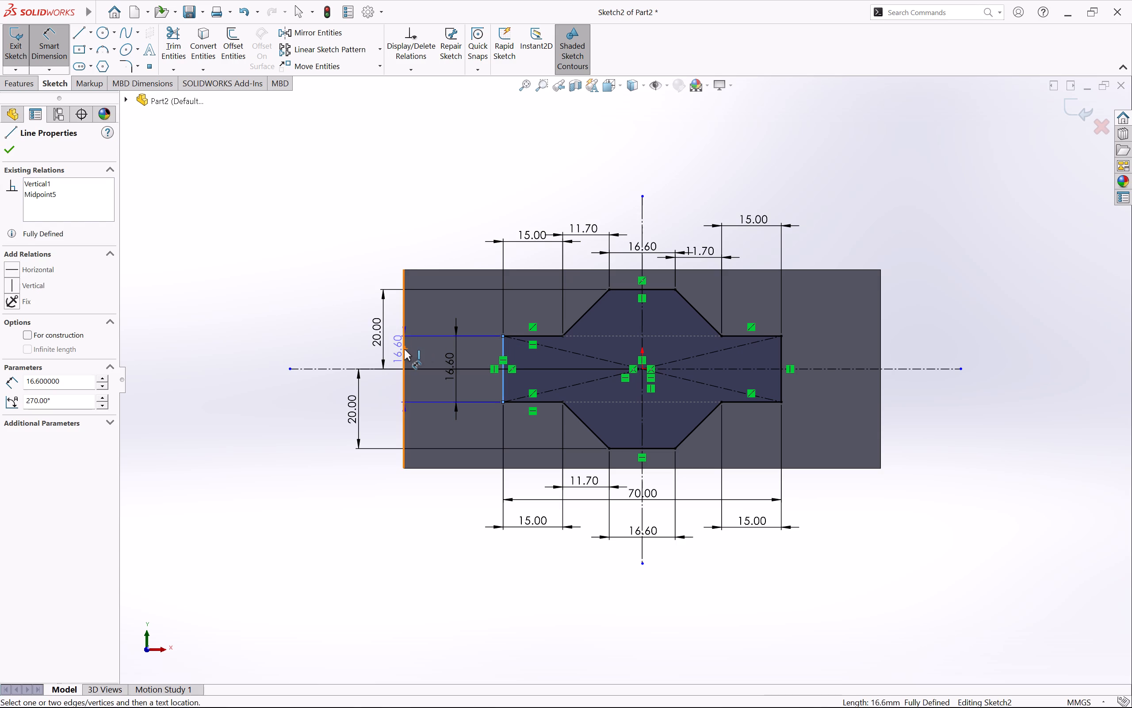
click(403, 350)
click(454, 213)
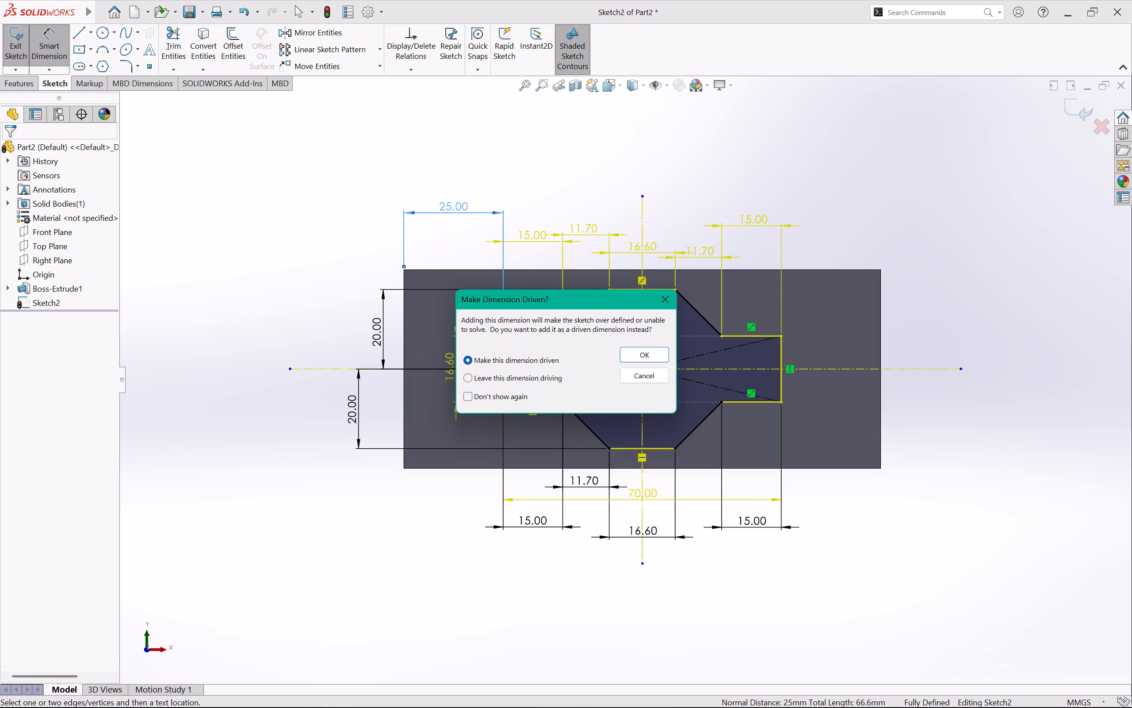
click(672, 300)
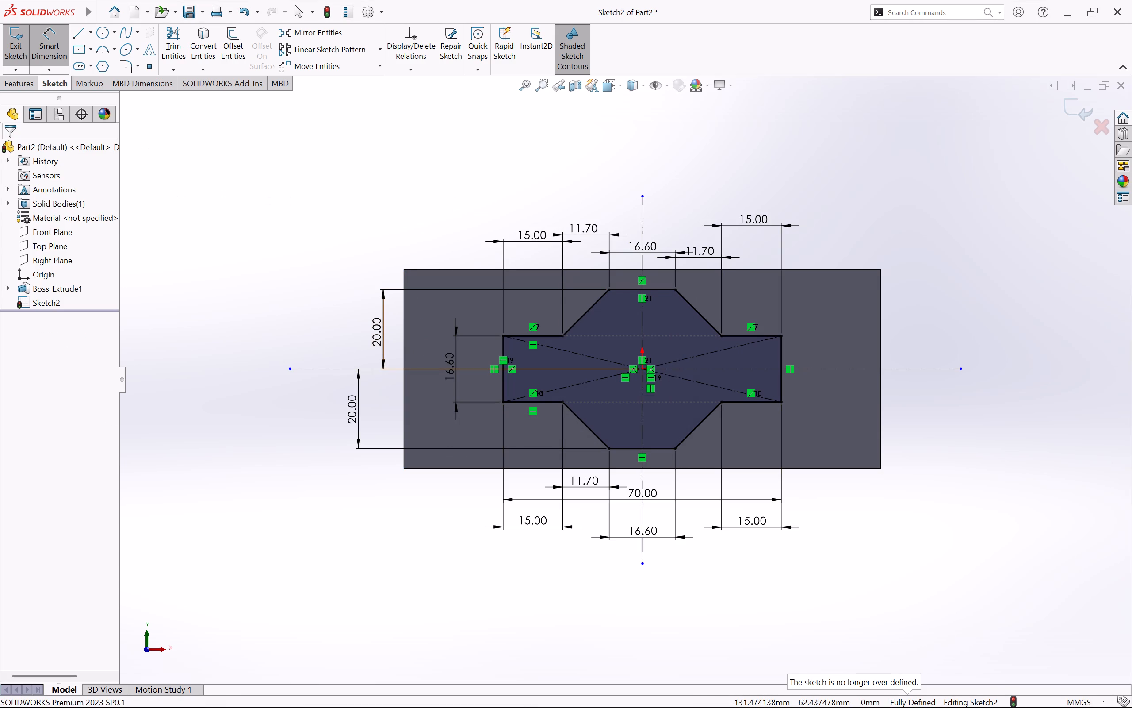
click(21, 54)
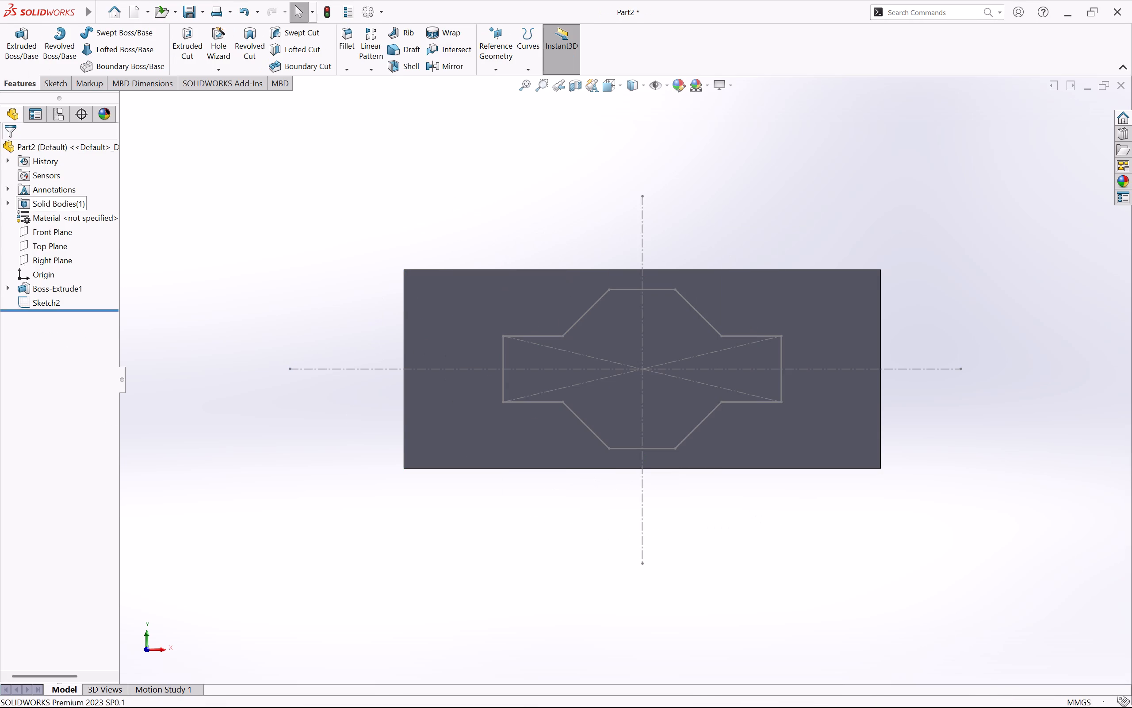
Extrude the octagon-rectangle profile as a 22 mm blind boss merged with the block.
click(16, 49)
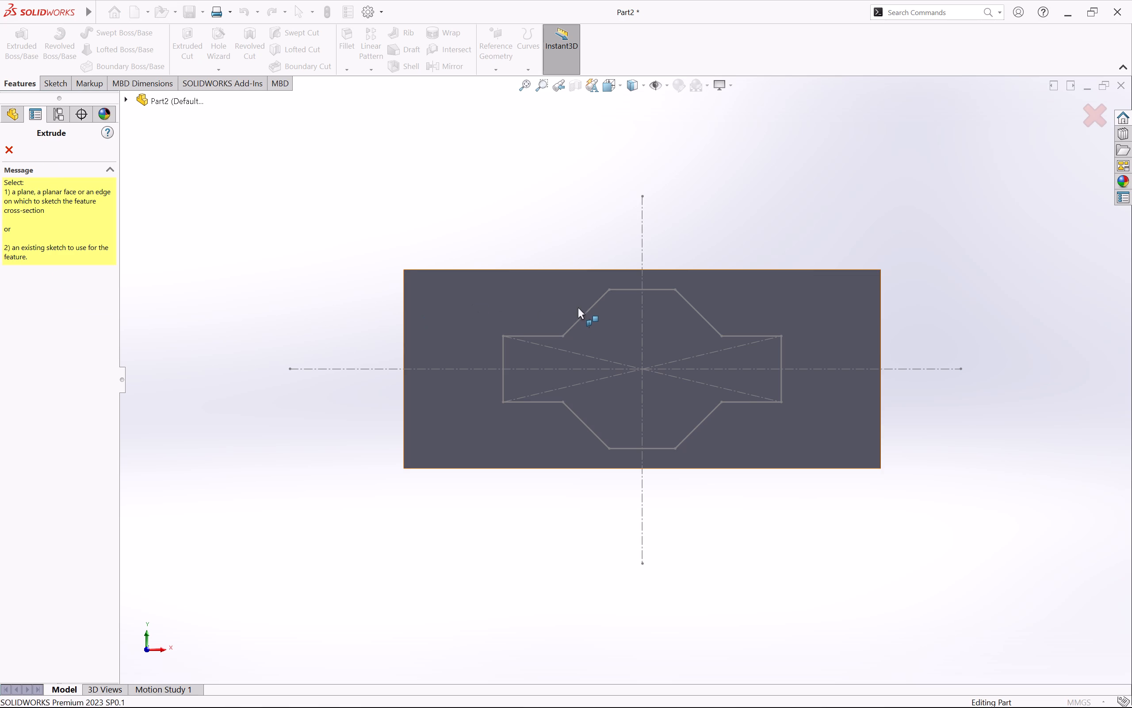
click(583, 315)
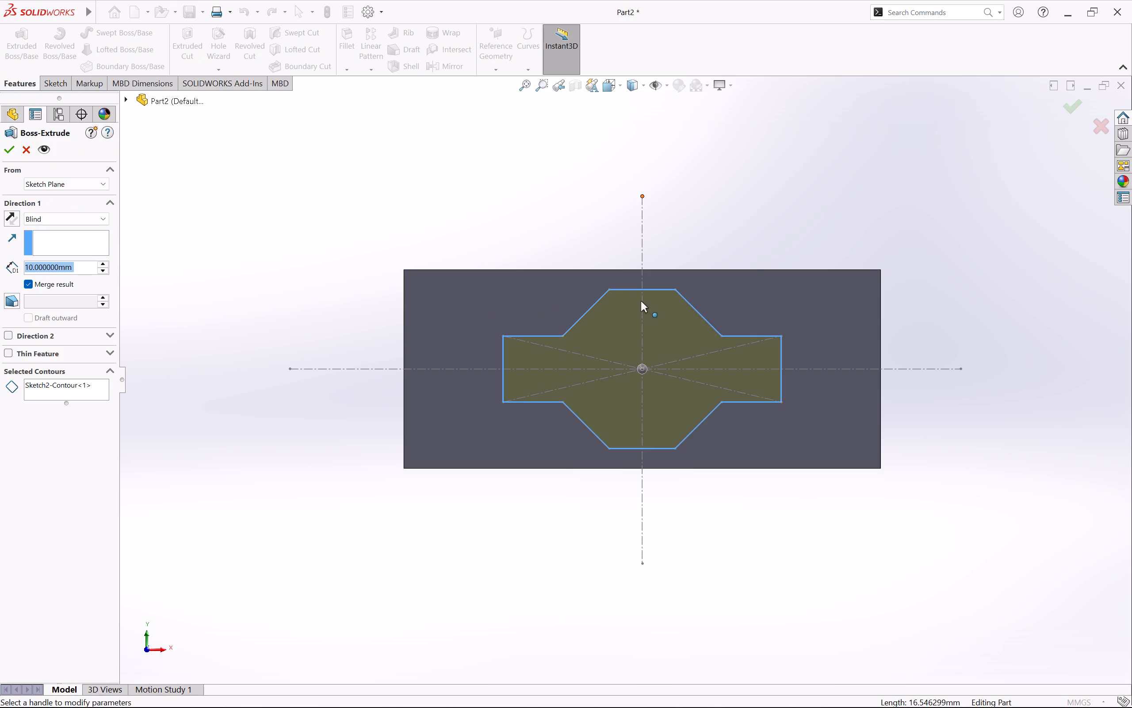
middle_drag(429, 277, 429, 179)
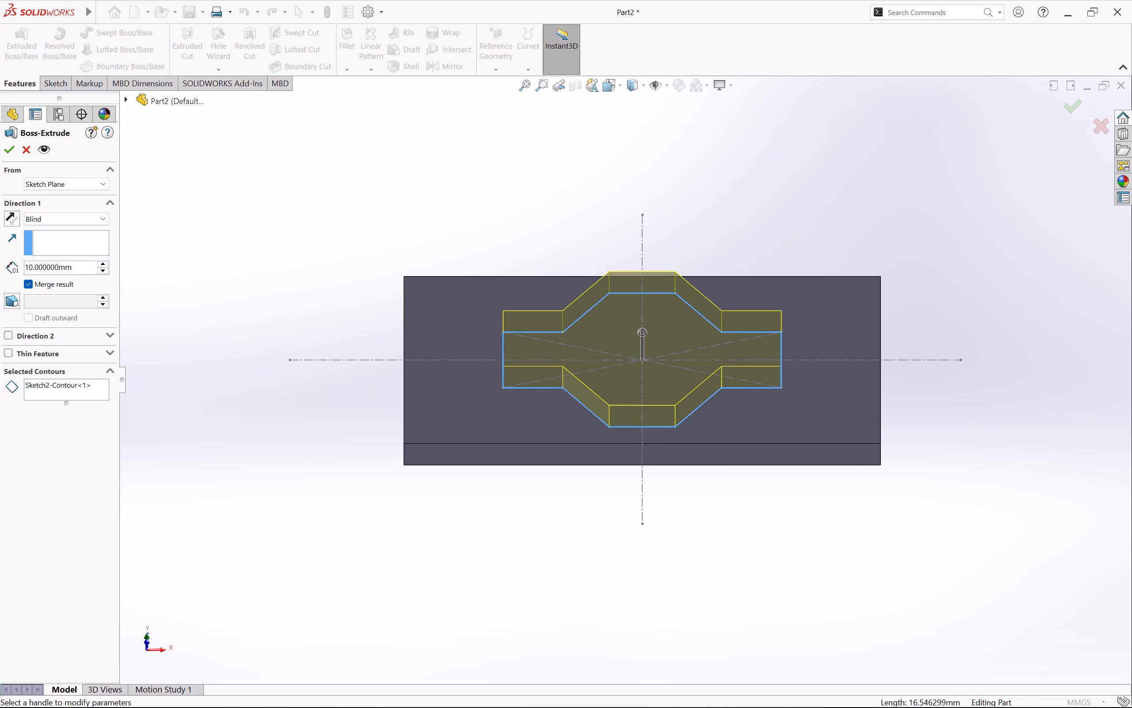
drag(85, 263, 33, 272)
key(BackSpace)
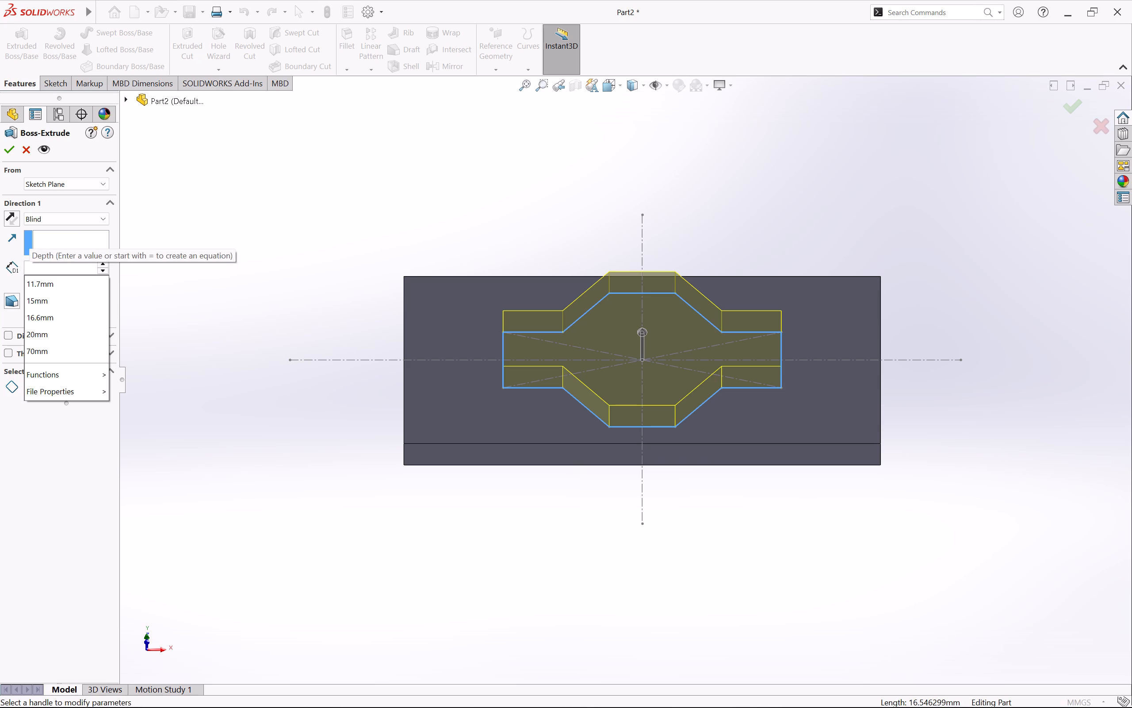
text(22)
key(Return)
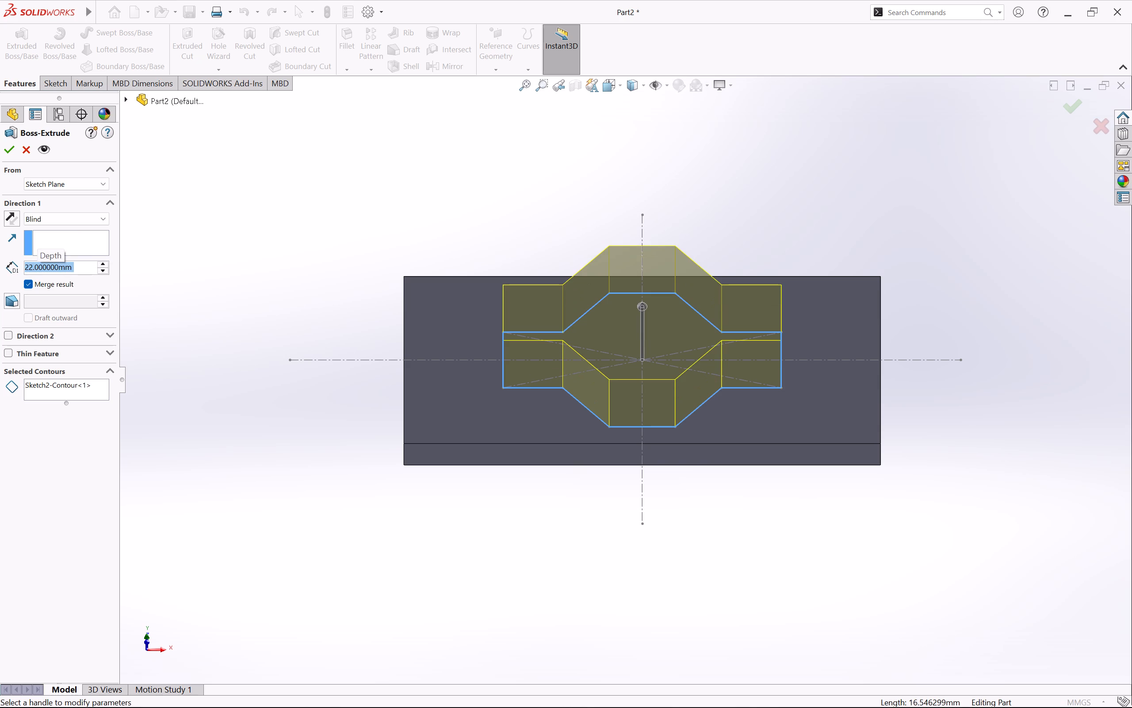
click(5, 154)
click(814, 227)
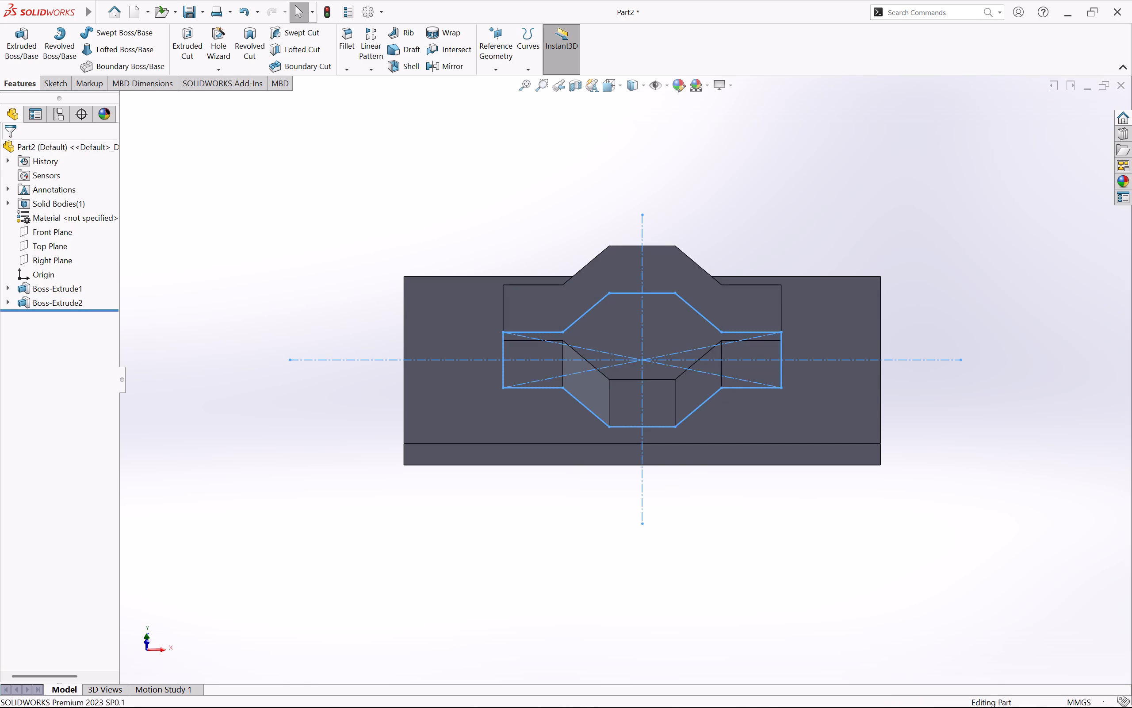
Start a sketch on the raised boss's top face and draw an origin-centred circle about 26 mm in diameter.
middle_drag(934, 319, 938, 363)
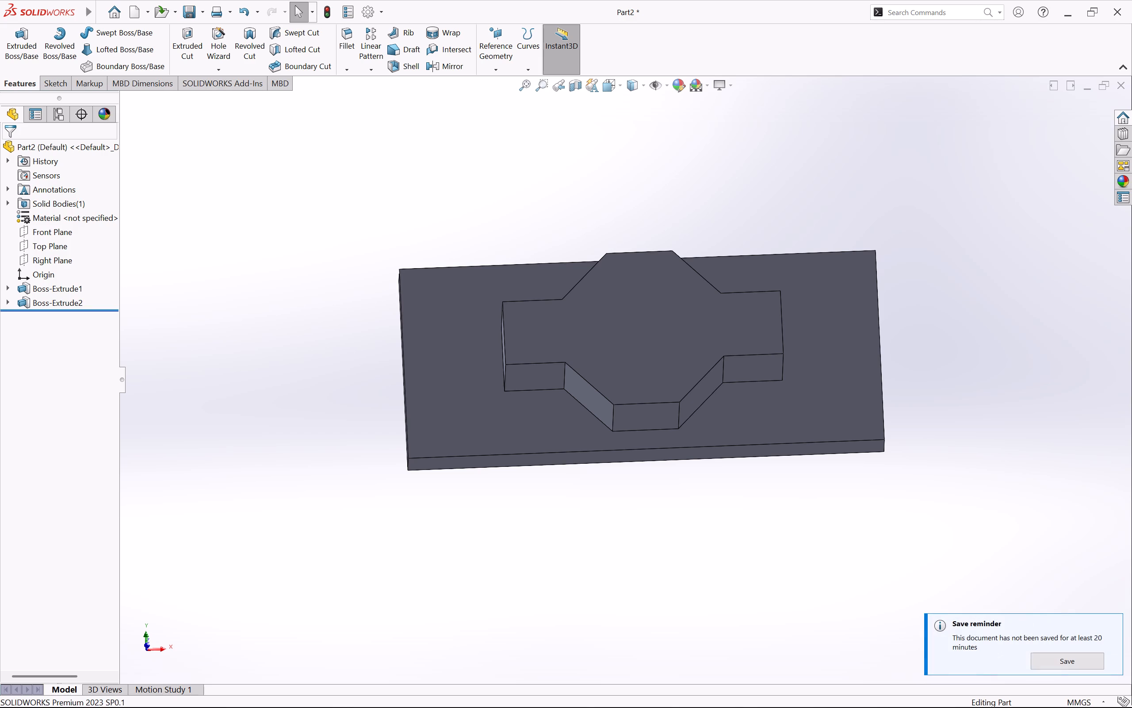
right_click(650, 333)
click(673, 318)
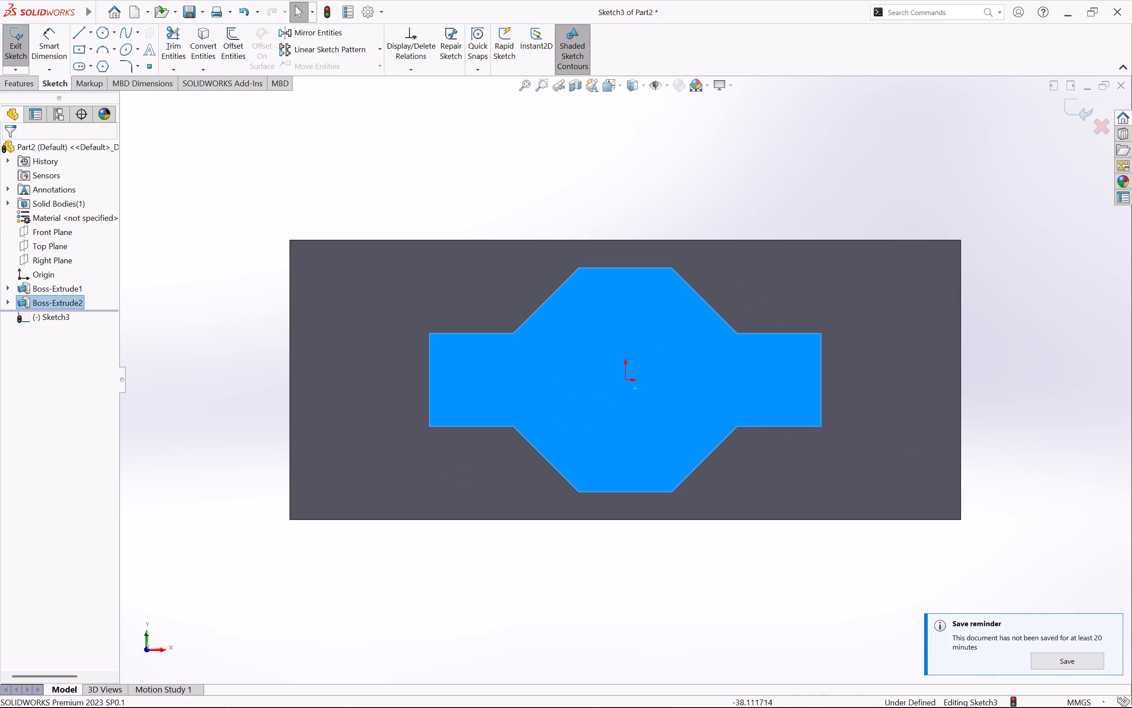
click(101, 35)
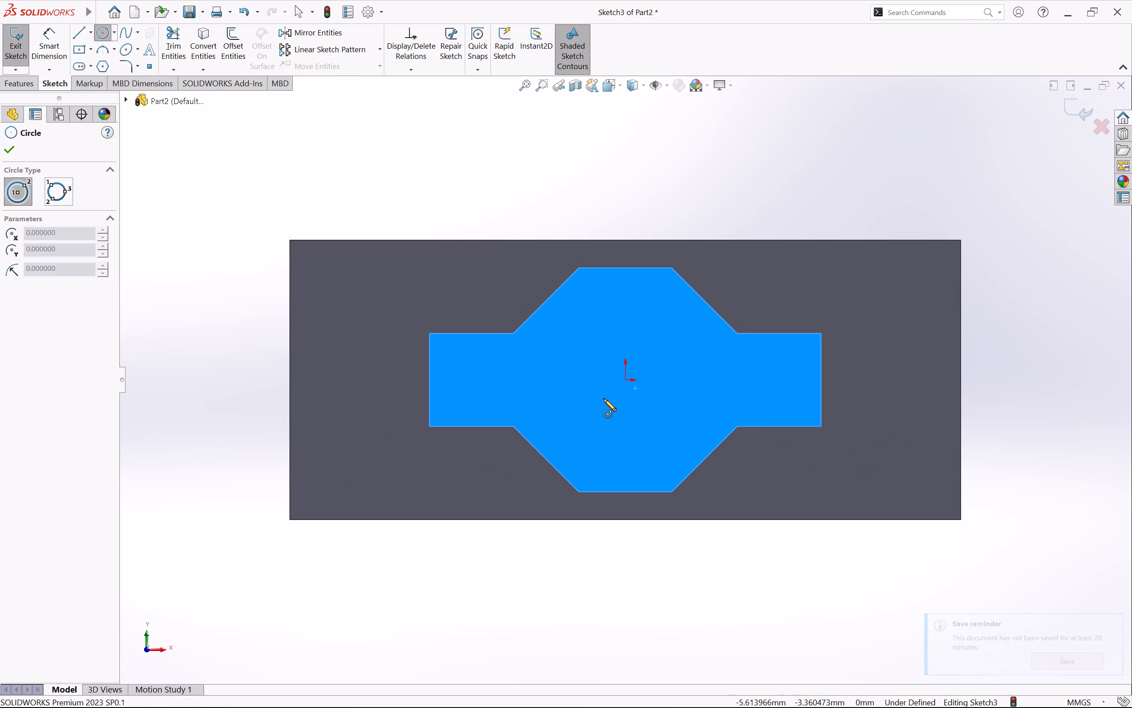
click(626, 382)
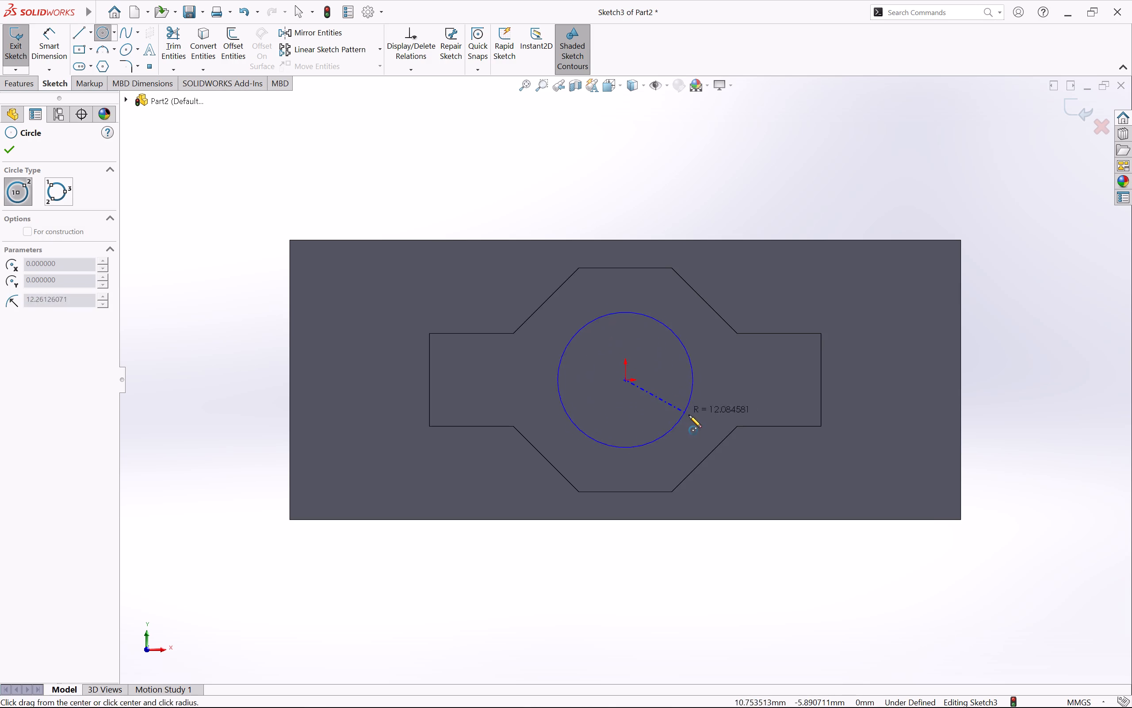
click(690, 416)
key(Escape)
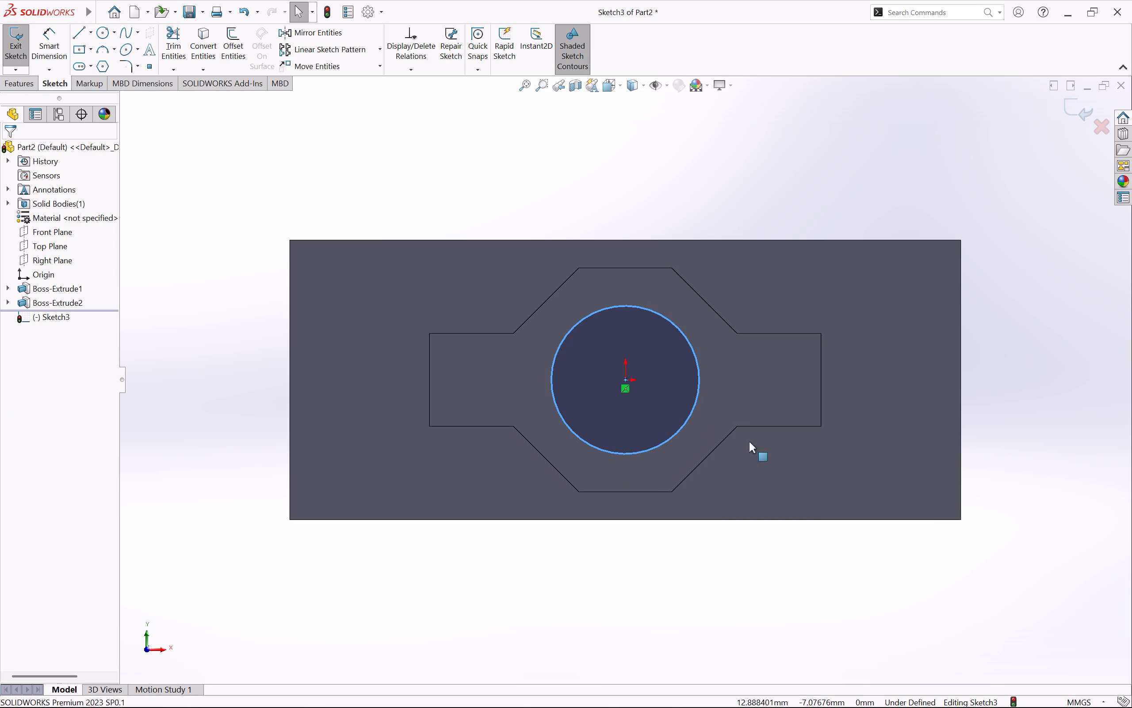
Dimension the circle's diameter at 20 mm, placing the dimension beyond the block's right edge.
right_drag(1031, 407, 1009, 260)
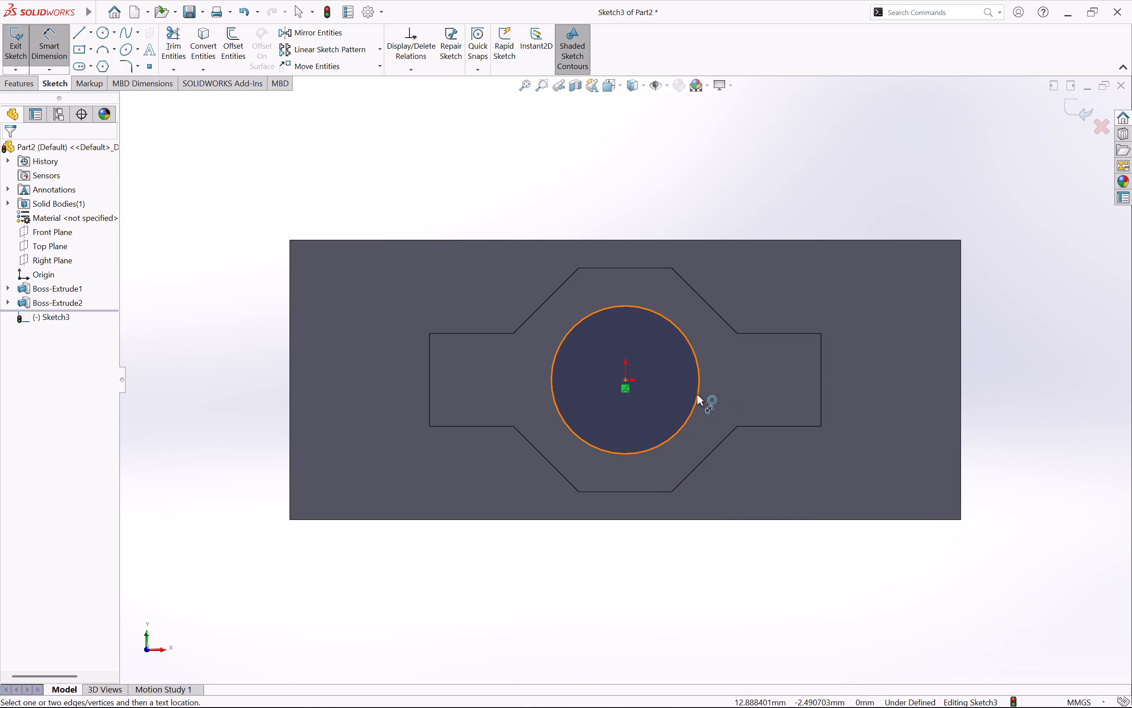
click(697, 394)
click(1046, 355)
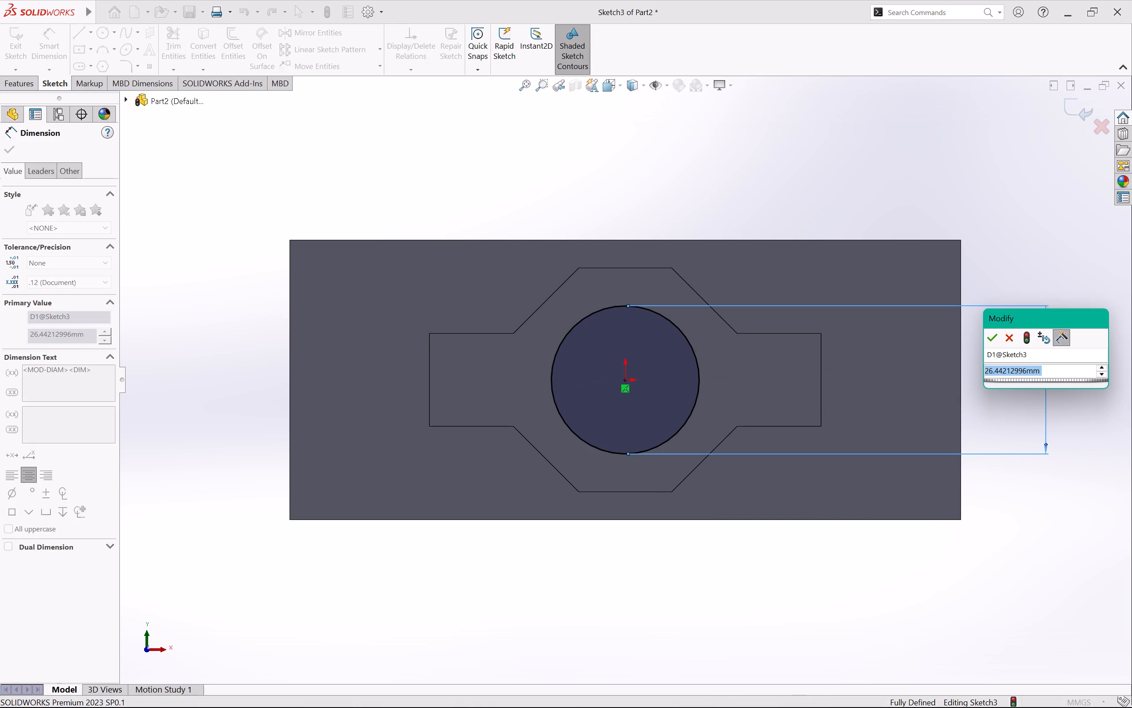
key(BackSpace)
text(22)
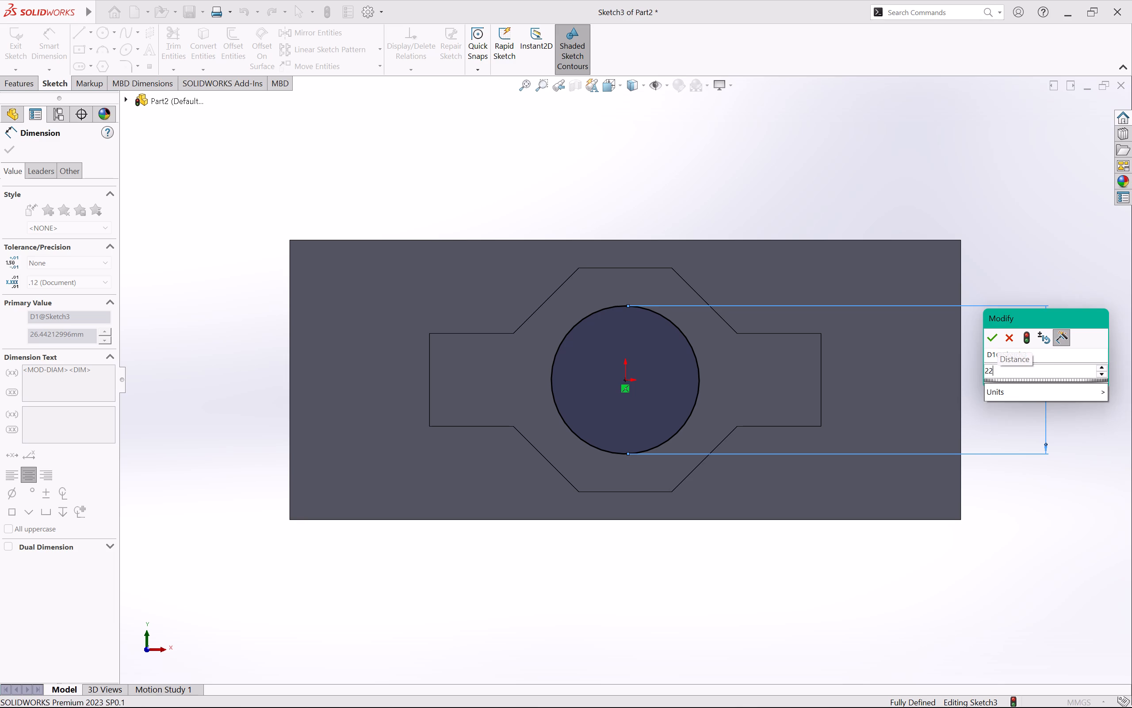
key(BackSpace)
key(BackSpace)
text(20)
key(Return)
drag(1039, 365, 1006, 374)
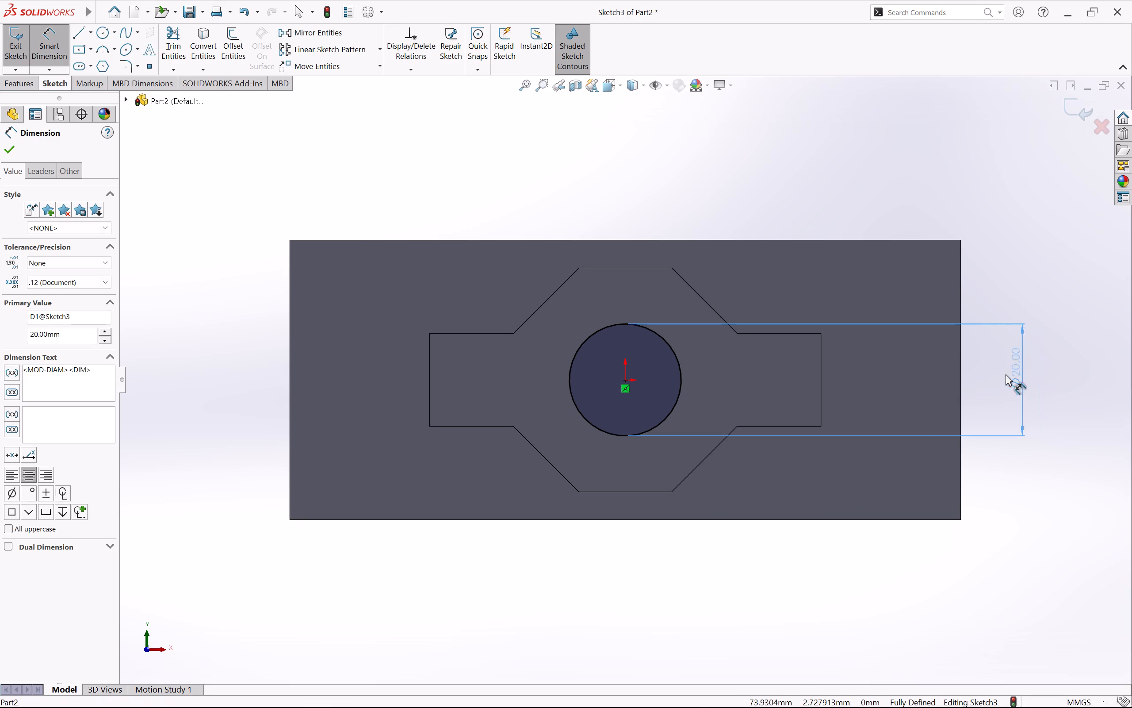
Move the 20 mm diameter dimension close beside the circle, within the block's outline.
drag(1006, 374, 708, 383)
click(1019, 315)
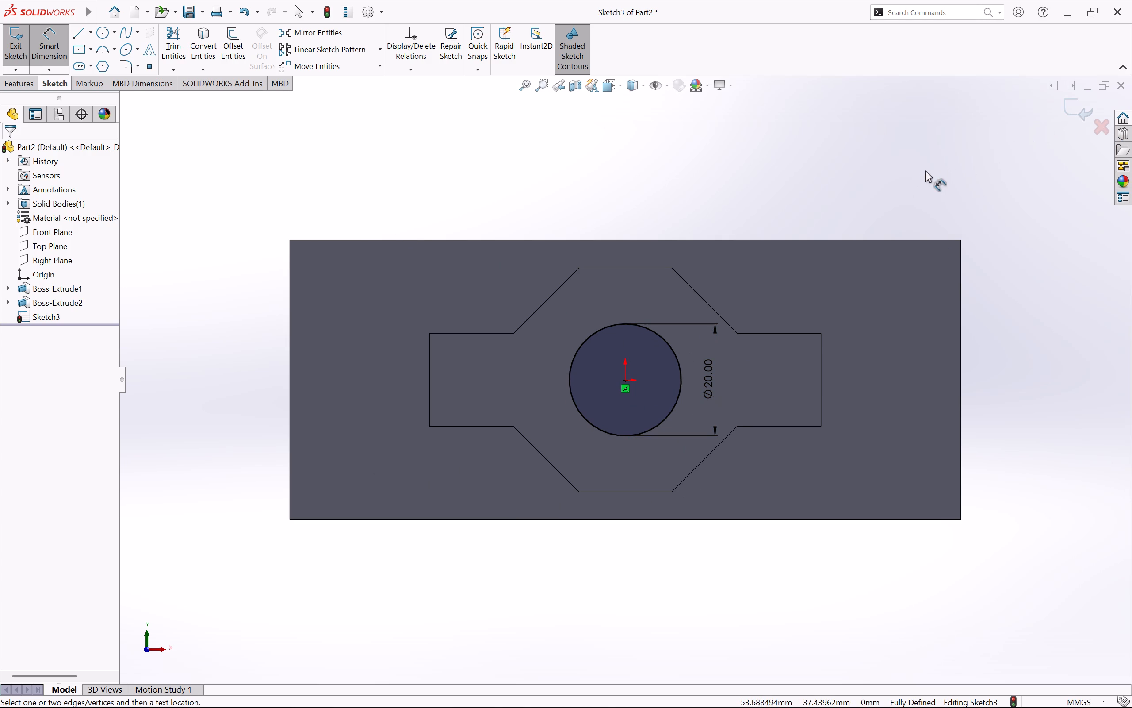
Finish the circle sketch and cut it 22 mm deep, blind, down through the raised boss.
click(18, 54)
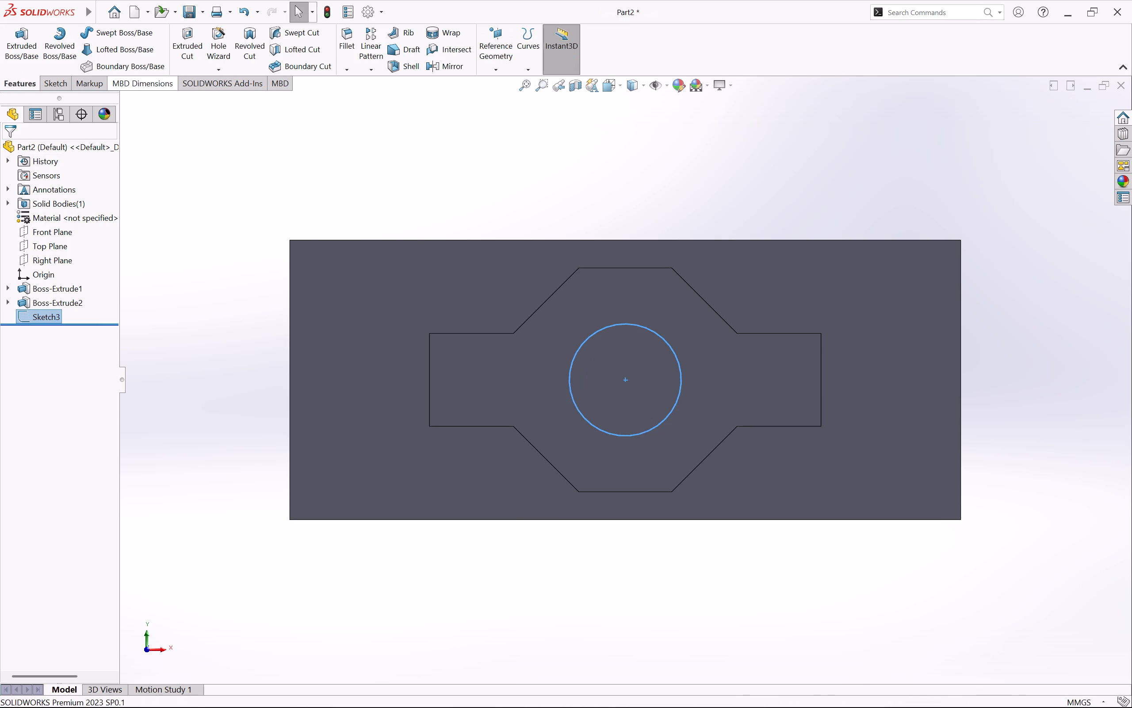
click(194, 43)
middle_drag(672, 582, 623, 381)
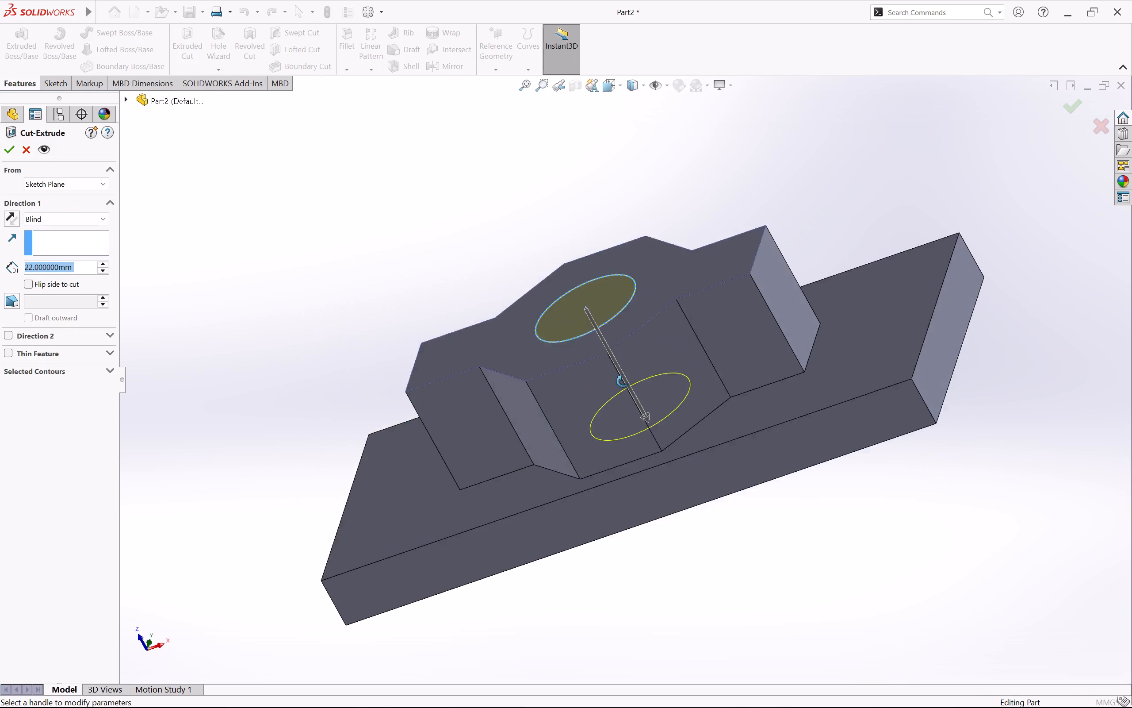
middle_drag(623, 381, 620, 349)
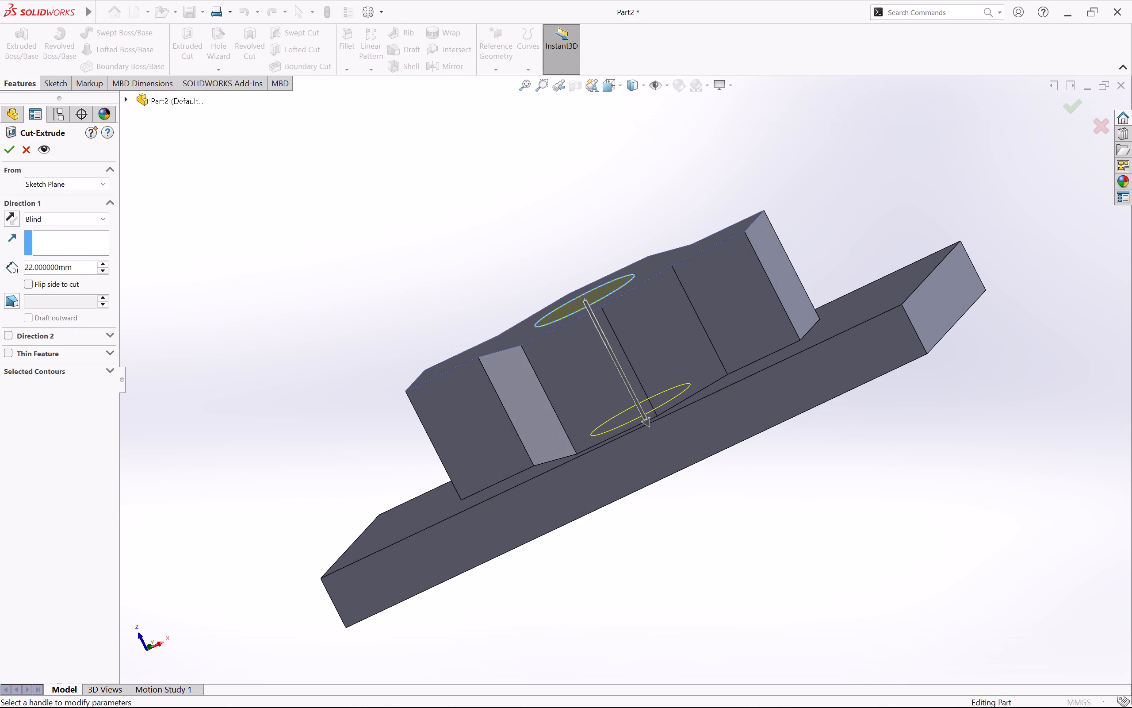
click(72, 262)
click(78, 265)
click(14, 155)
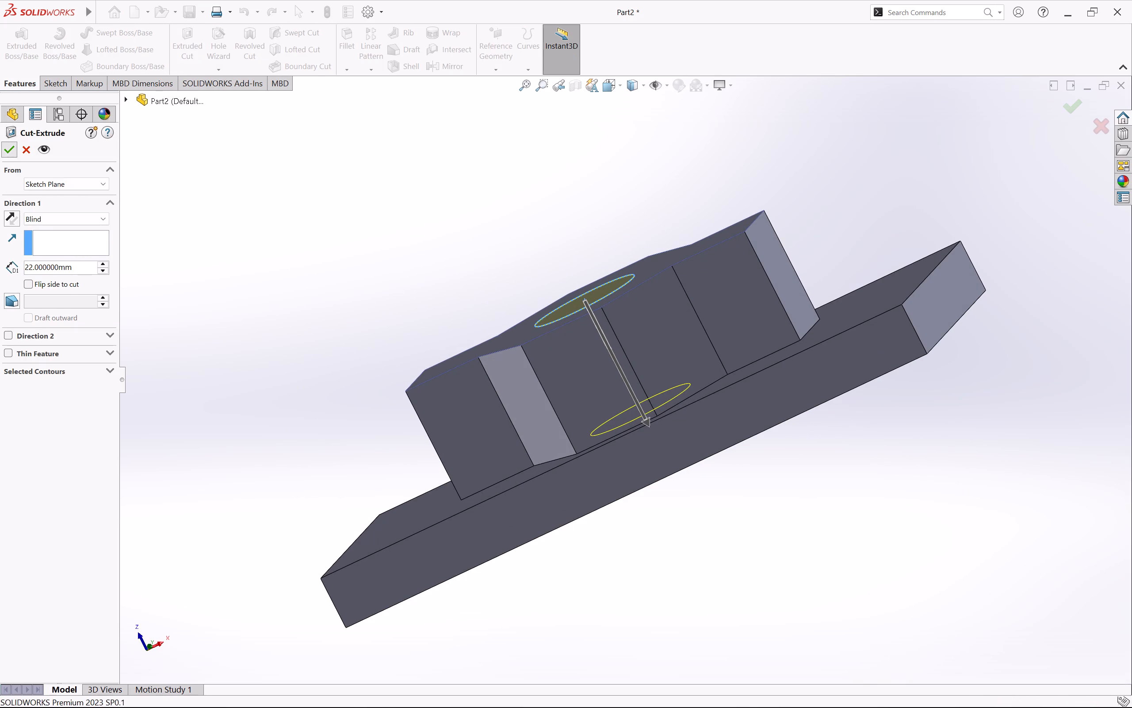
middle_drag(713, 512, 793, 630)
click(367, 253)
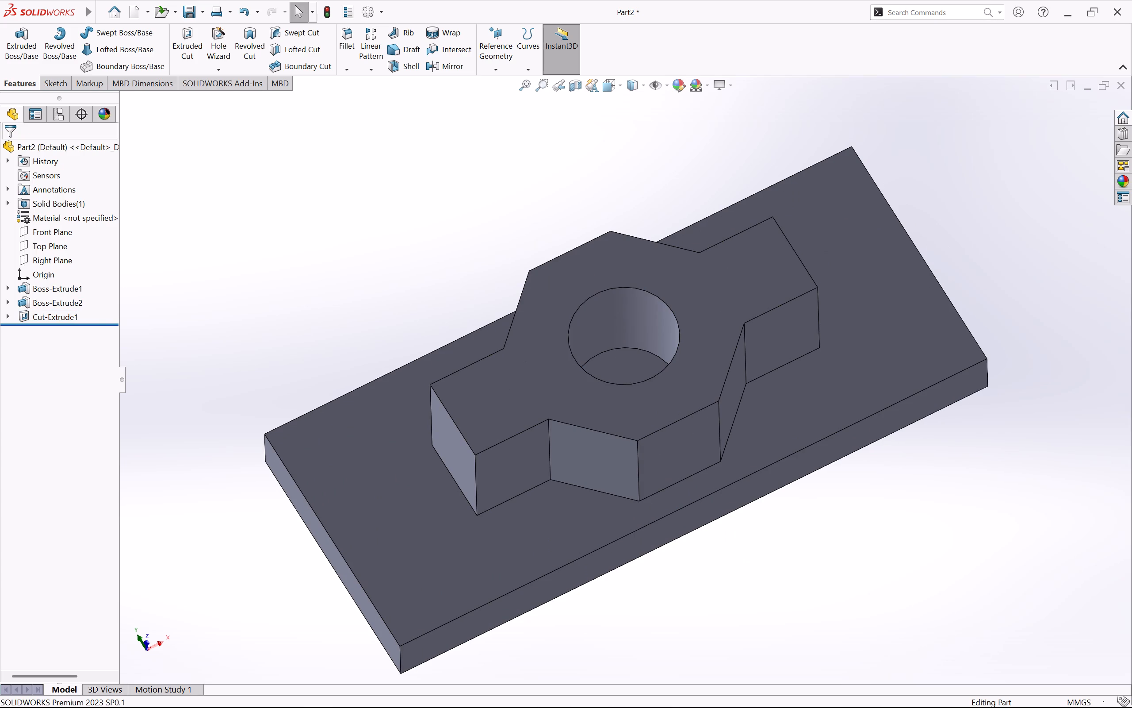
scroll(895, 559, up, 1)
middle_drag(870, 533, 850, 590)
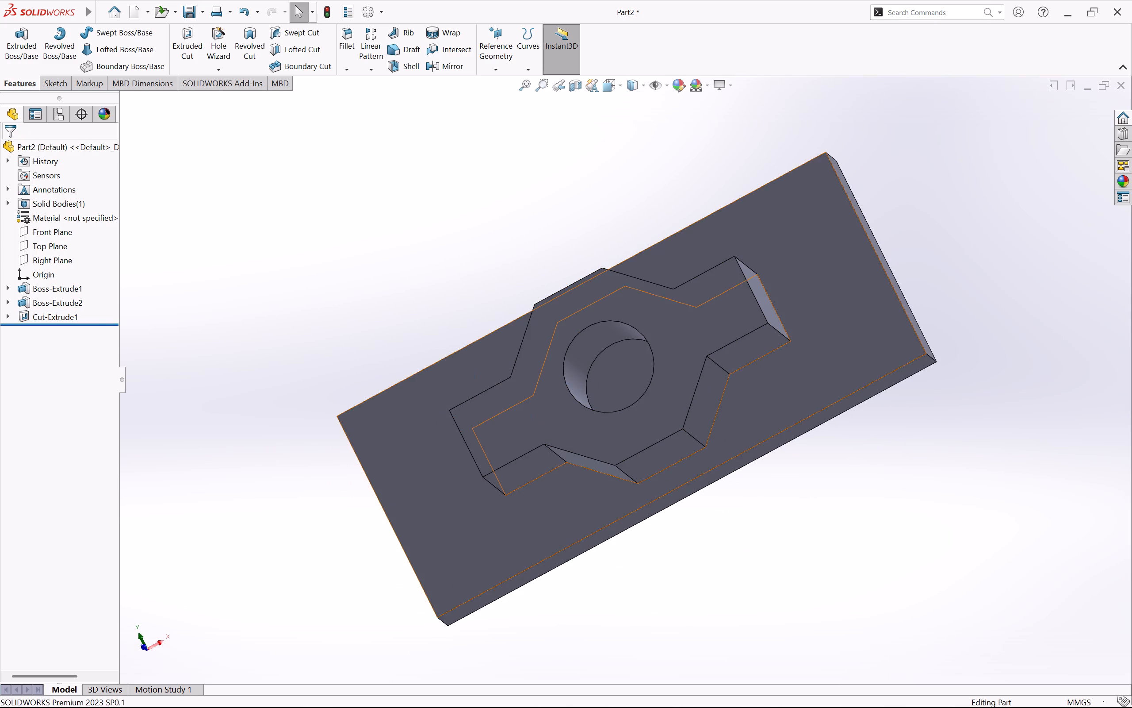
Start a sketch on the boss's top face and draw a circle about 9 mm in diameter on each rectangular arm.
click(212, 43)
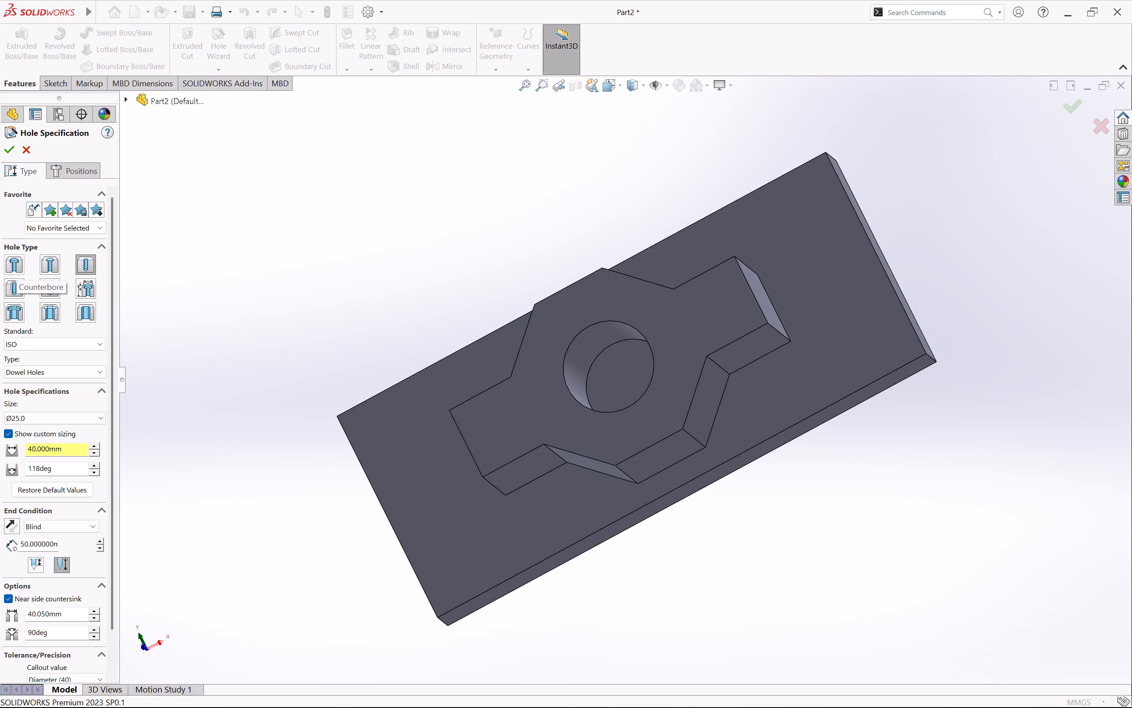
click(22, 149)
right_click(504, 414)
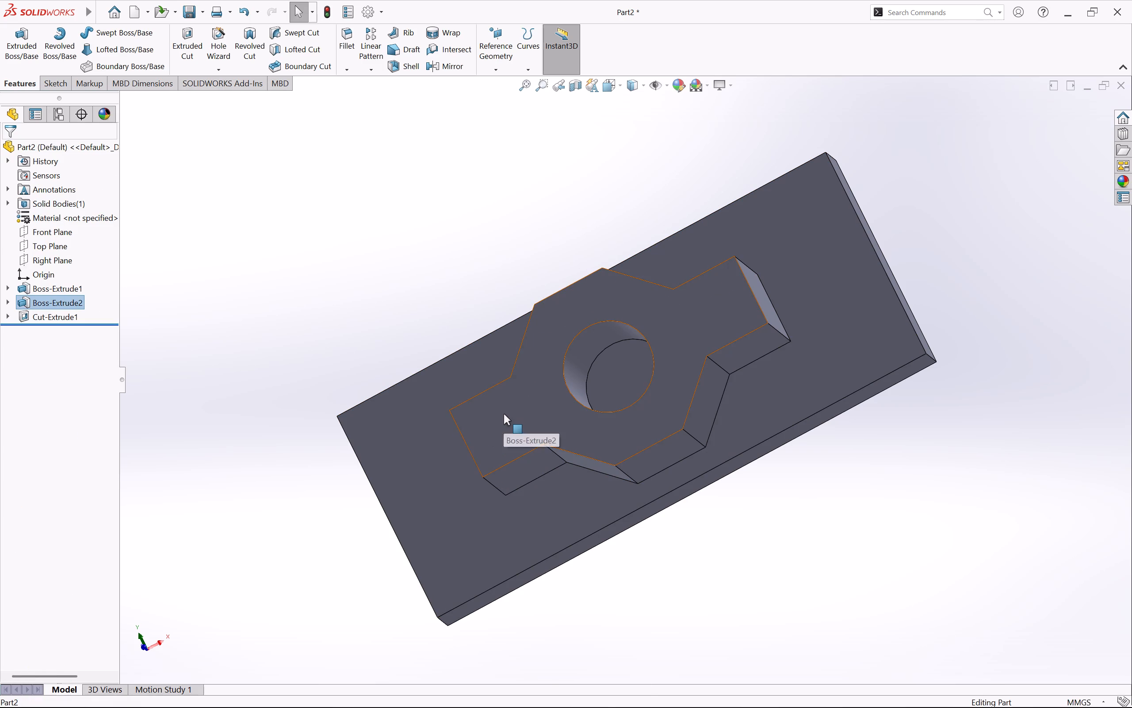
click(534, 405)
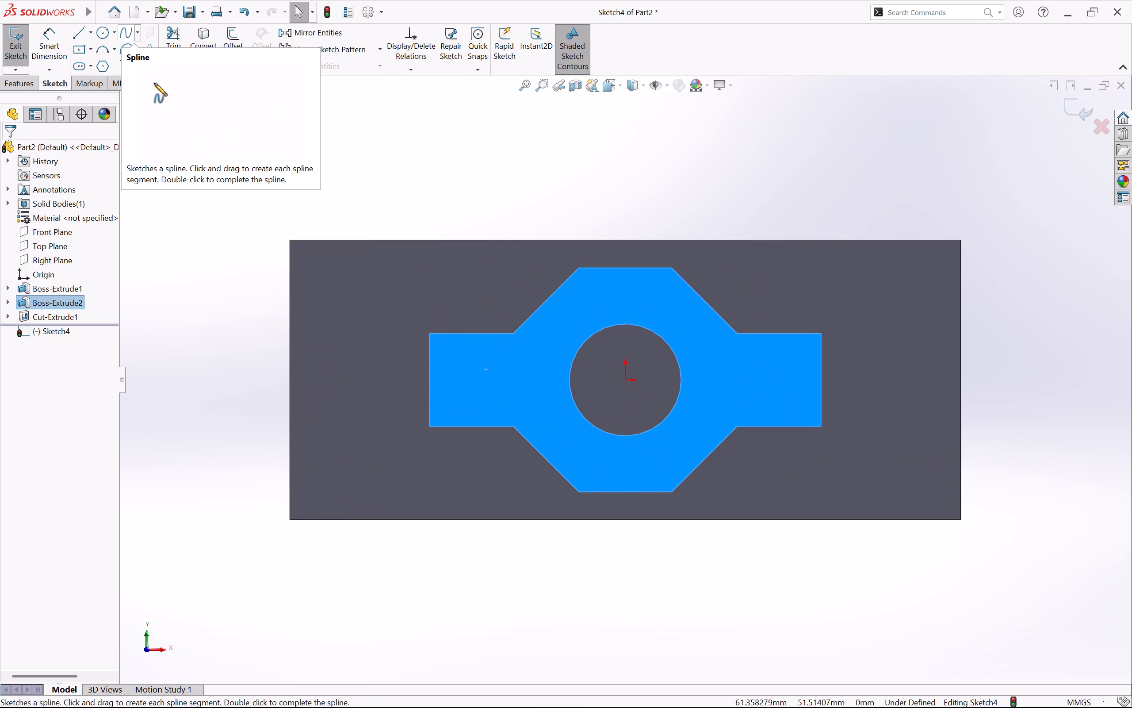
click(101, 37)
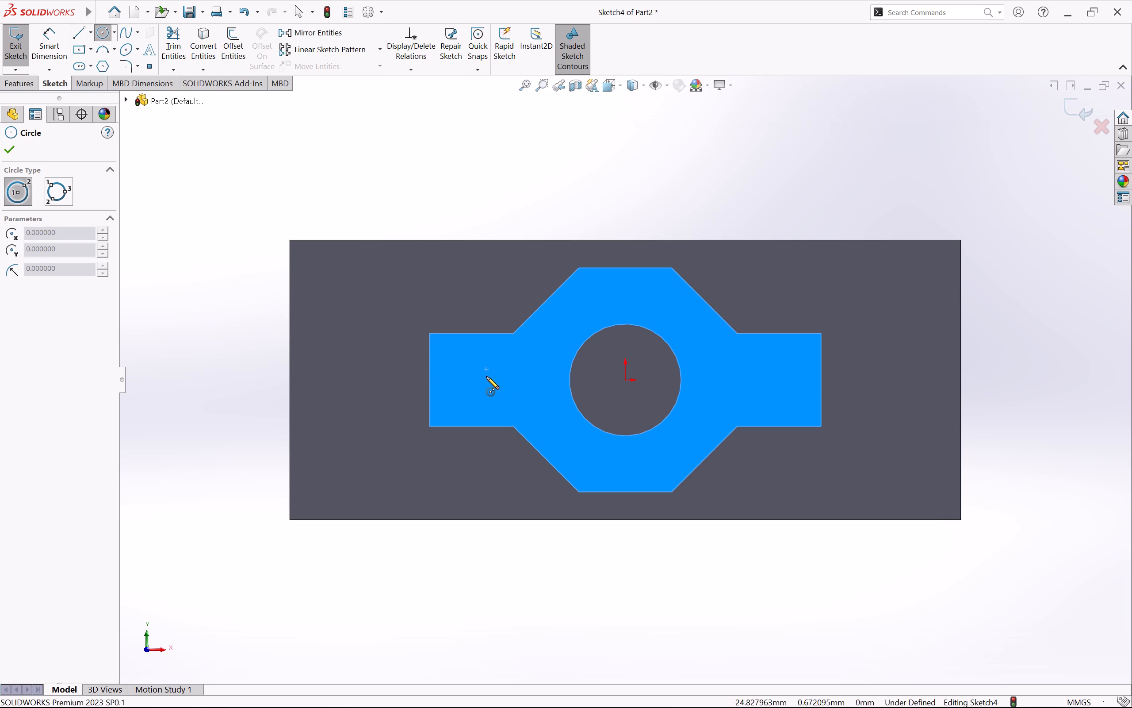
click(486, 378)
click(510, 388)
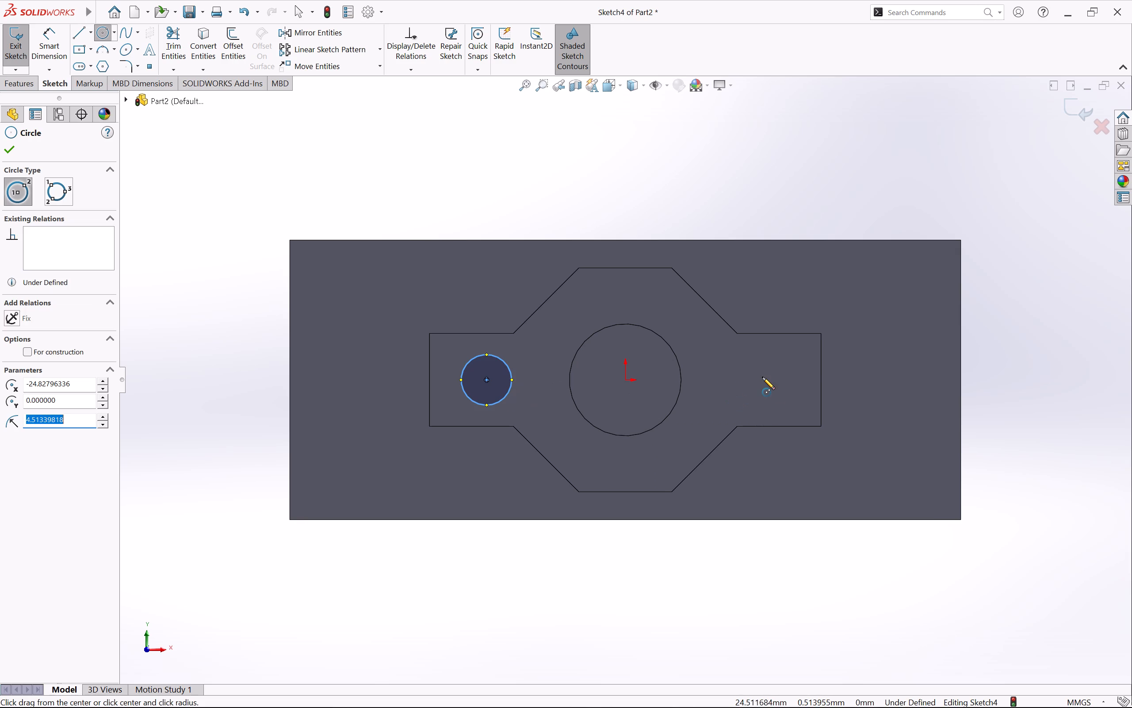
click(762, 377)
click(783, 391)
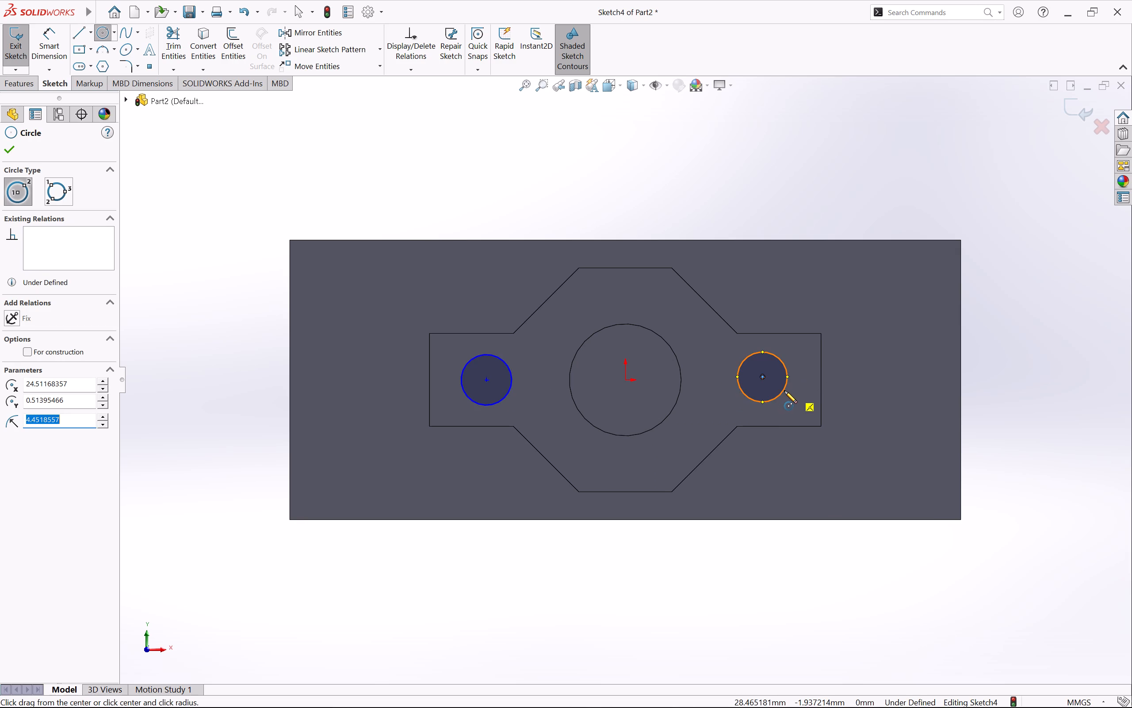
key(Escape)
Add a horizontal relation between the origin and the centres of both small circles.
scroll(743, 369, down, 1)
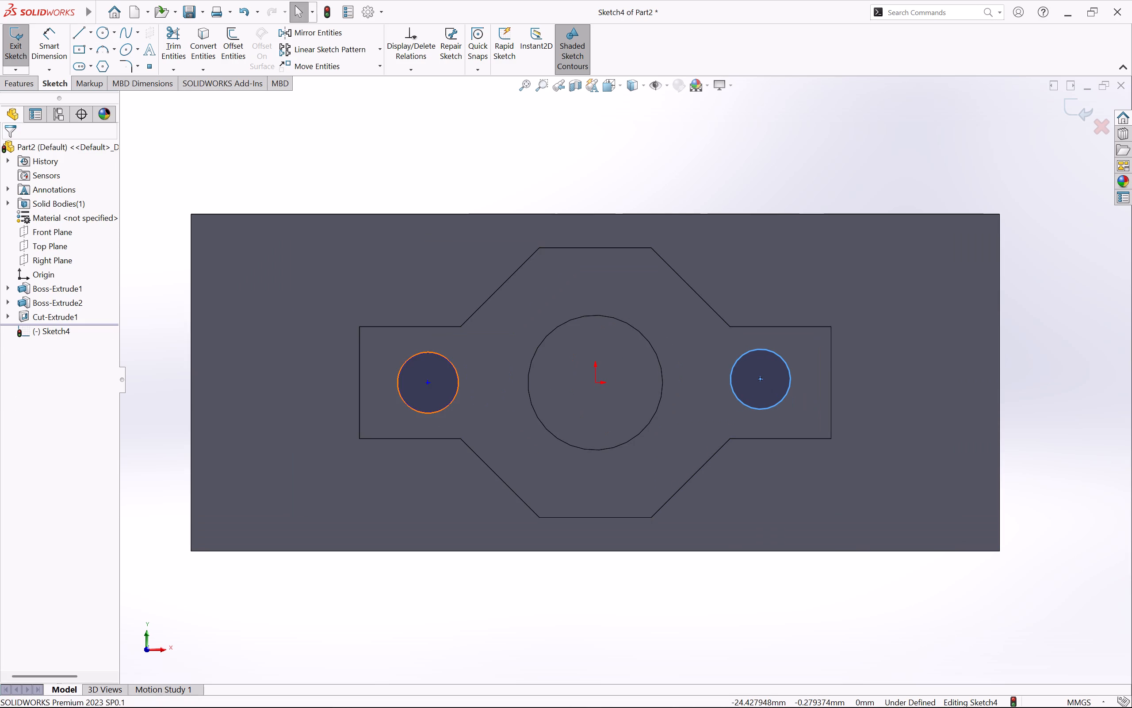
click(428, 384)
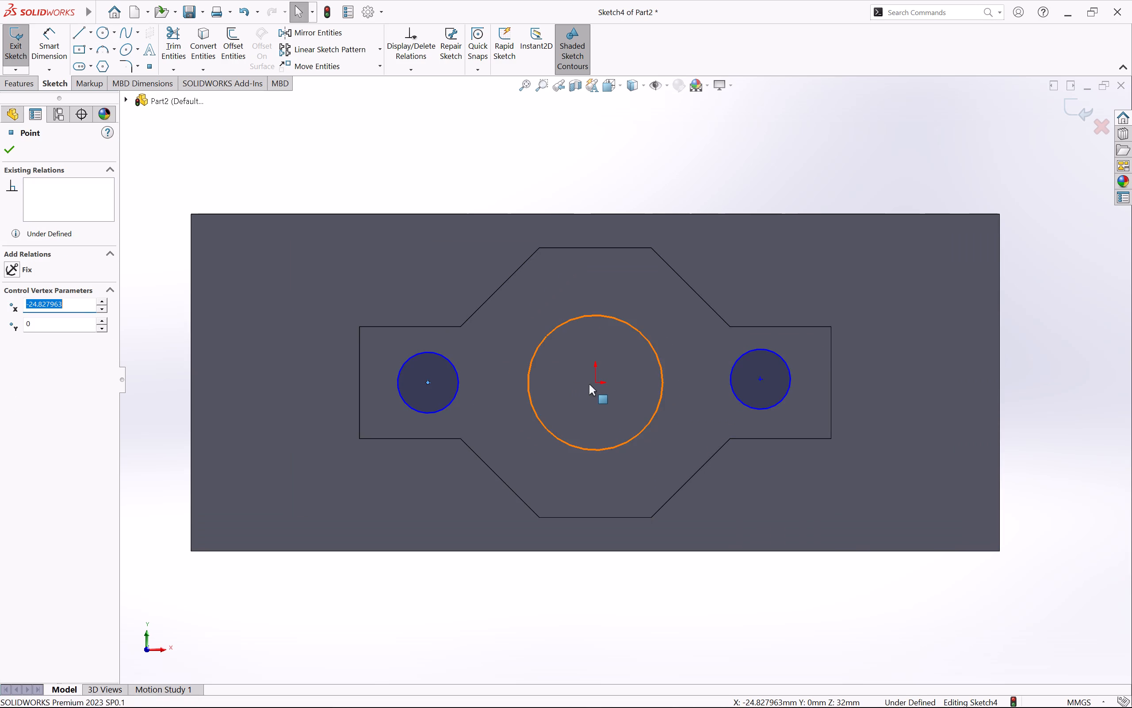
ctrl+click(596, 382)
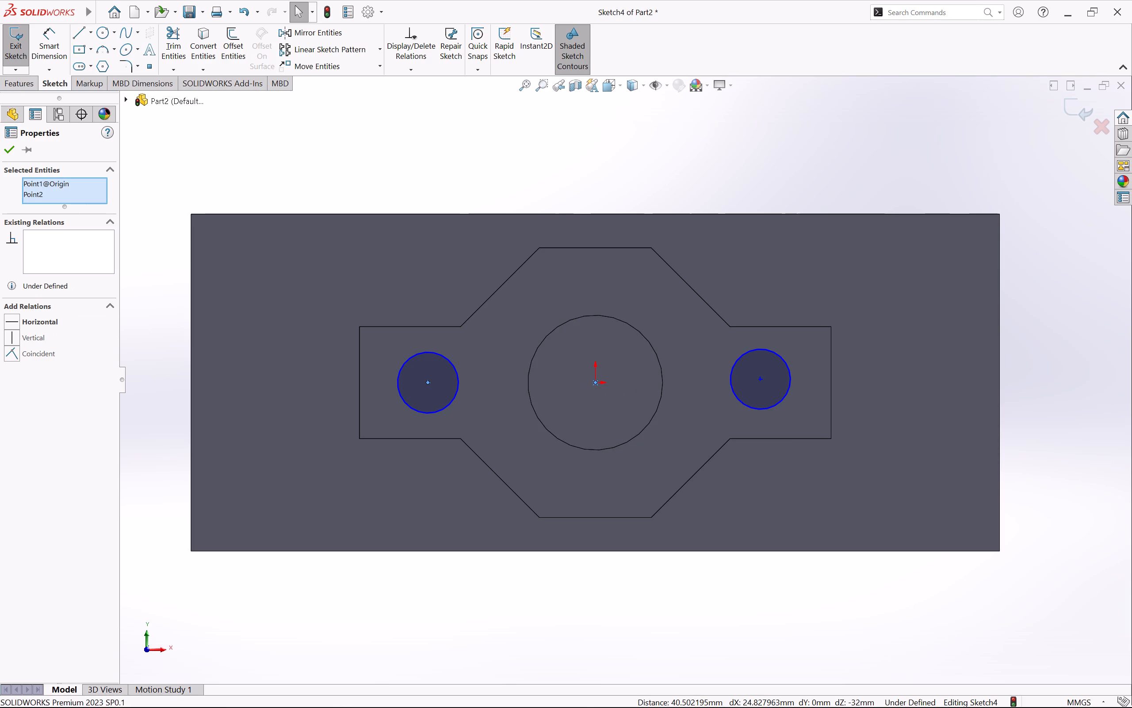
ctrl+click(758, 381)
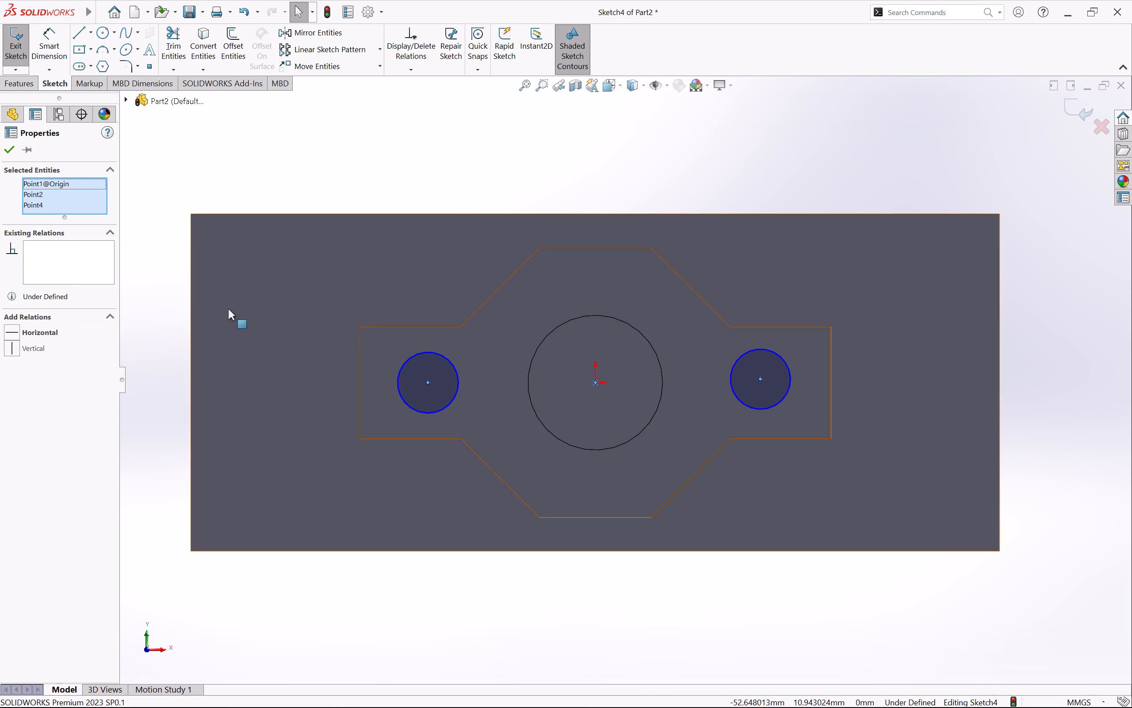
click(14, 334)
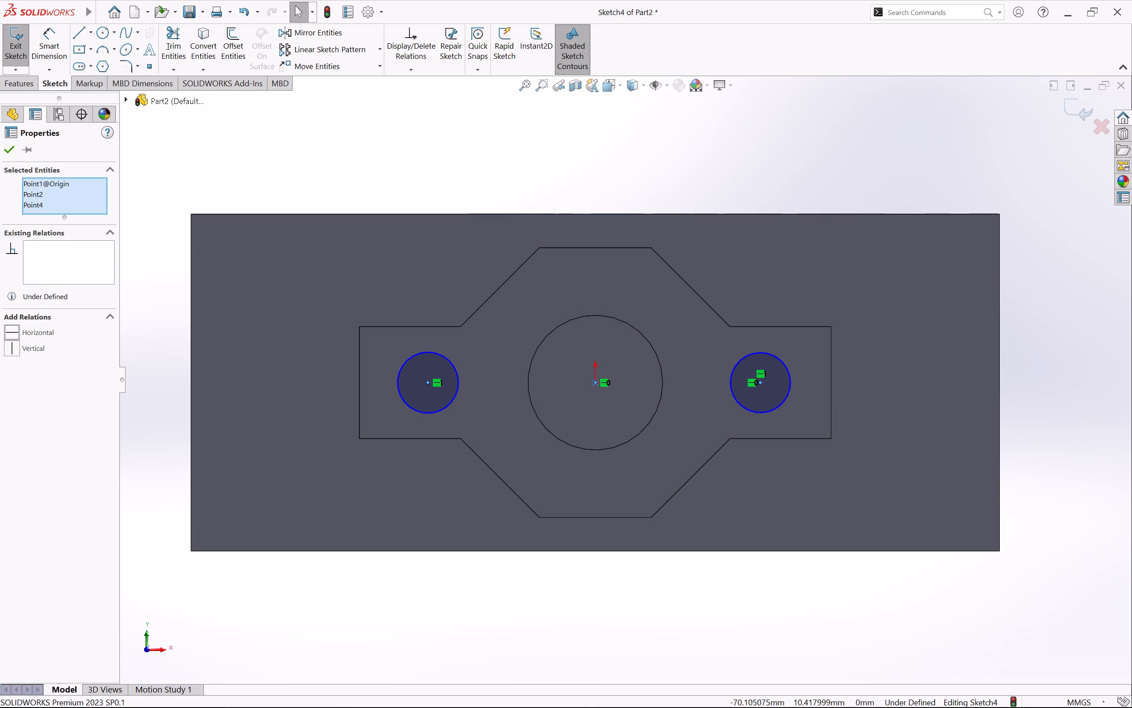
click(10, 149)
Dimension the left arm circle's diameter at 12 mm, placing the dimension above the block.
right_drag(351, 189, 357, 114)
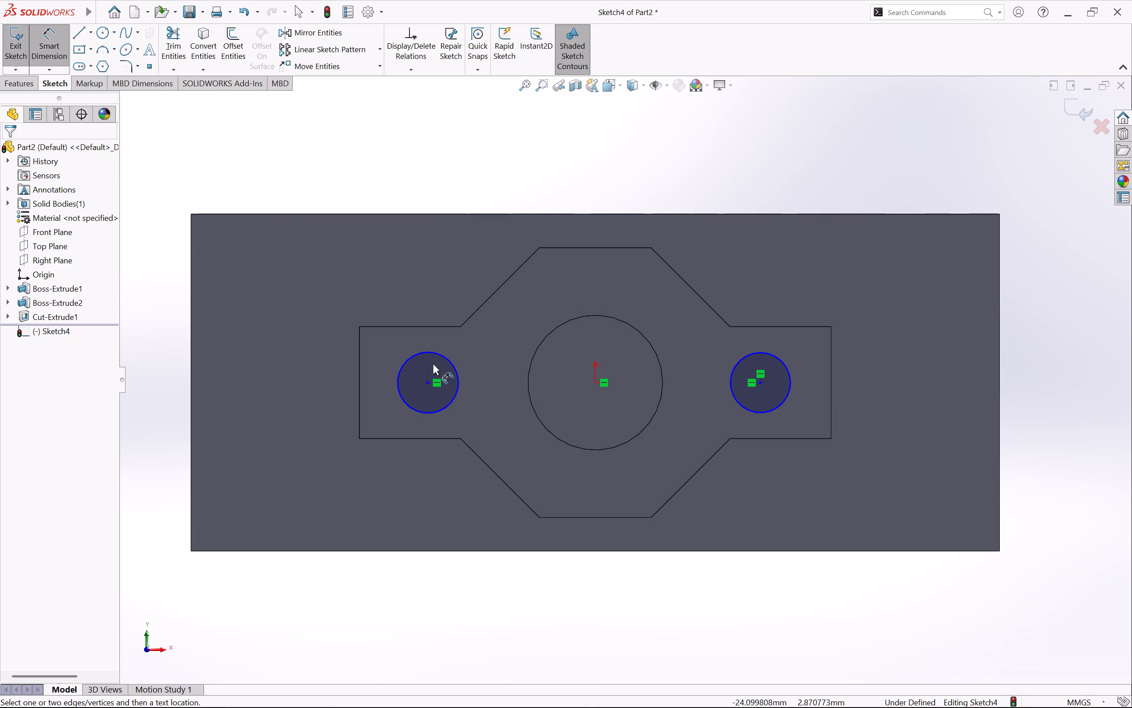
click(433, 354)
click(432, 177)
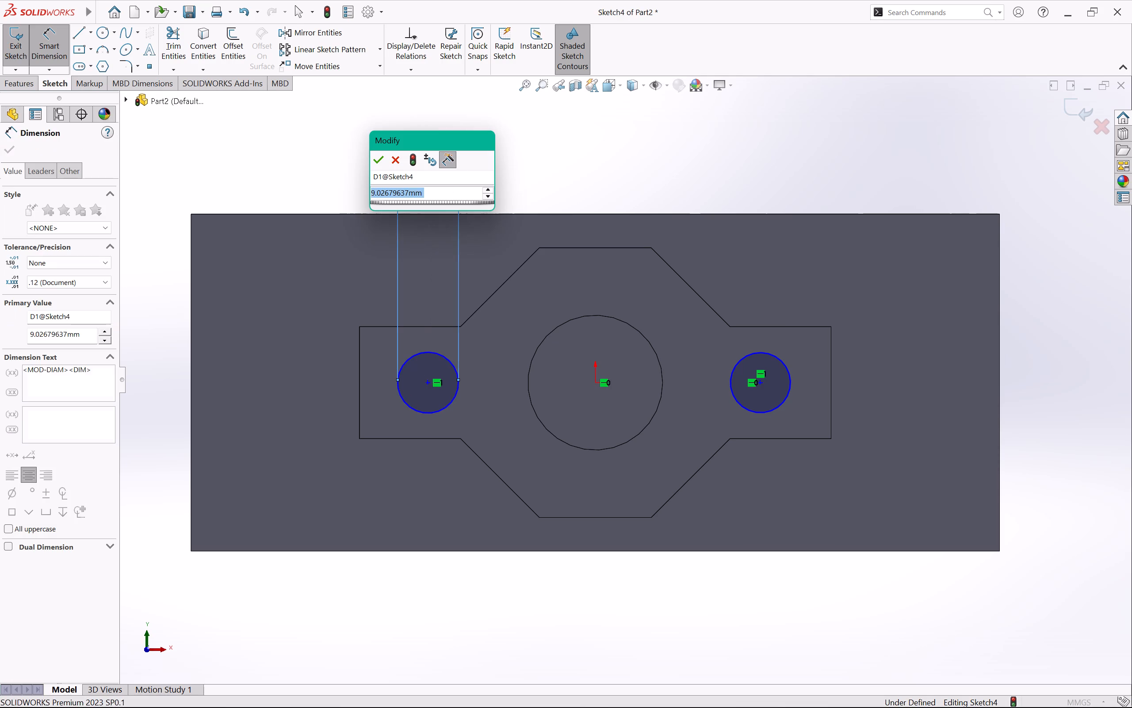
key(BackSpace)
text(12)
key(Return)
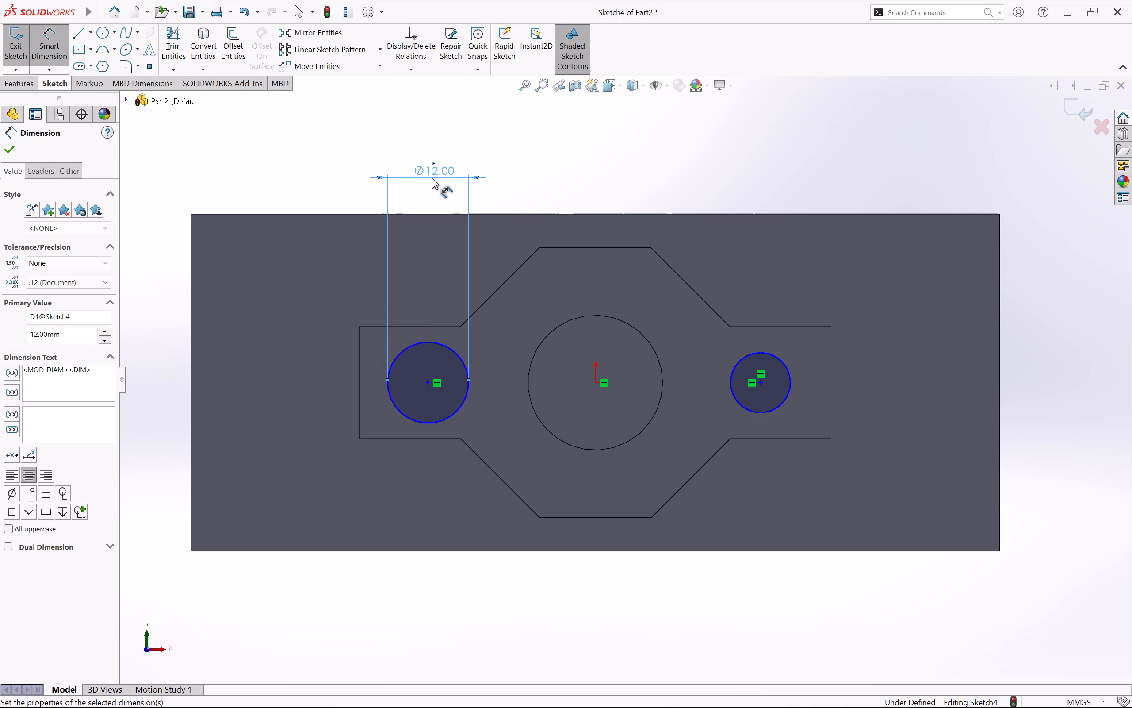
click(538, 158)
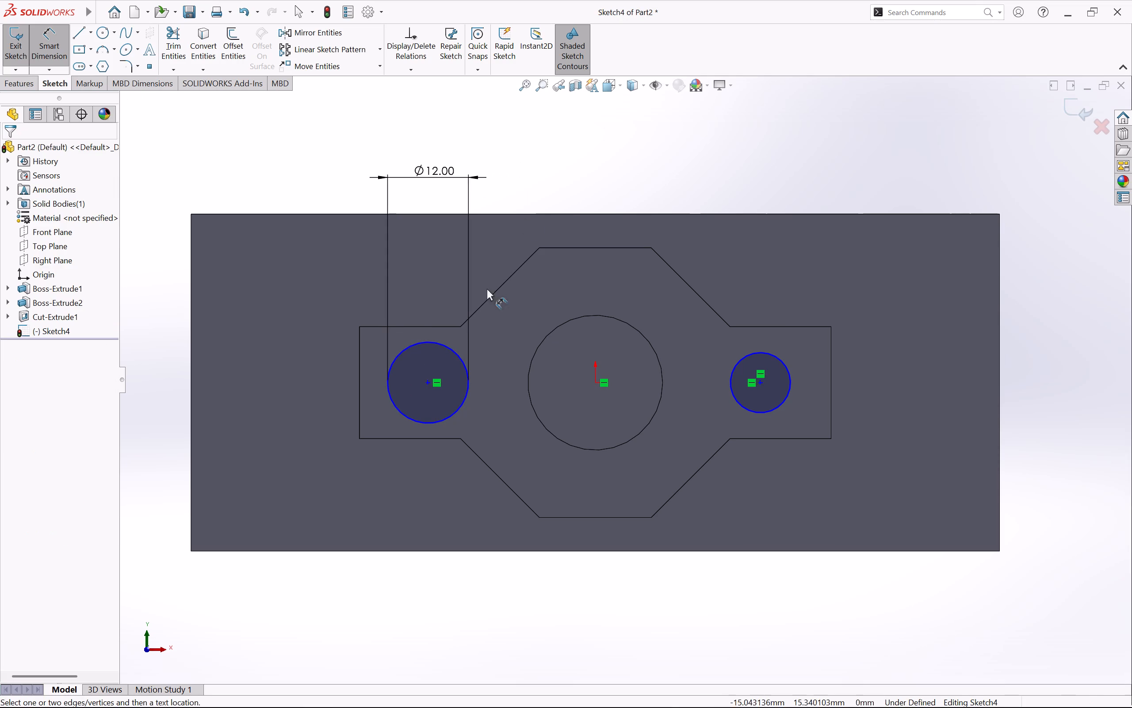
key(Escape)
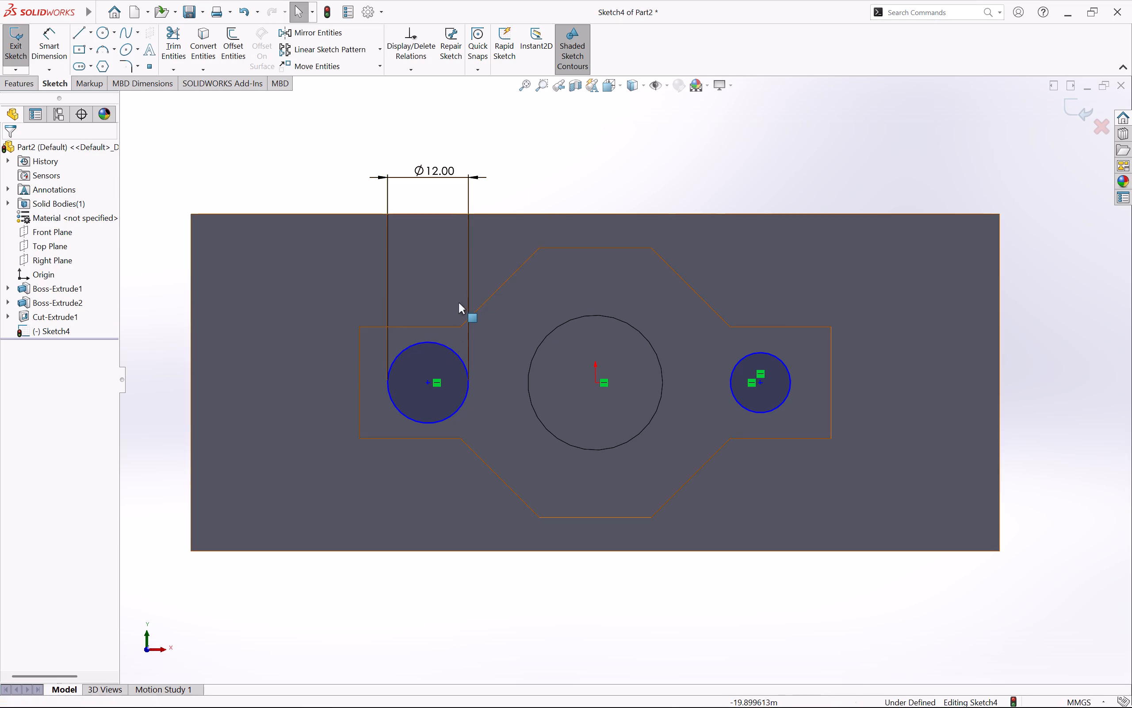
Dimension the distance from the left circle's centre to the origin at 26 mm, placing it below the block.
click(427, 384)
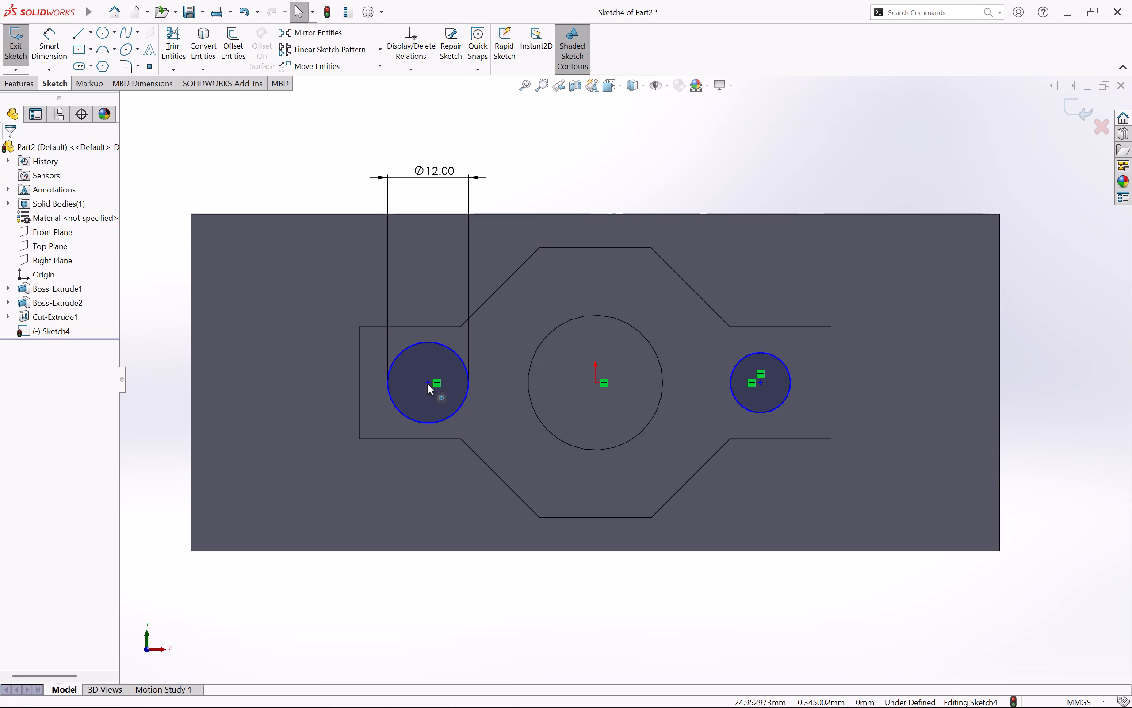
click(596, 384)
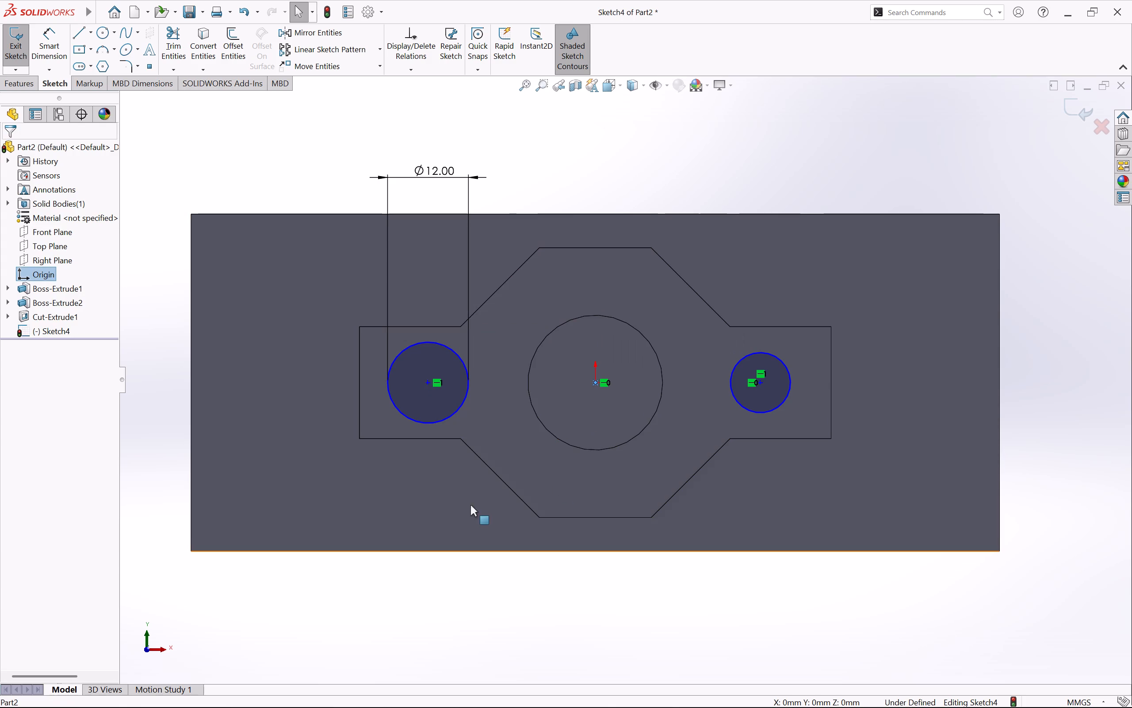
right_drag(257, 150, 257, 137)
right_drag(592, 130, 594, 142)
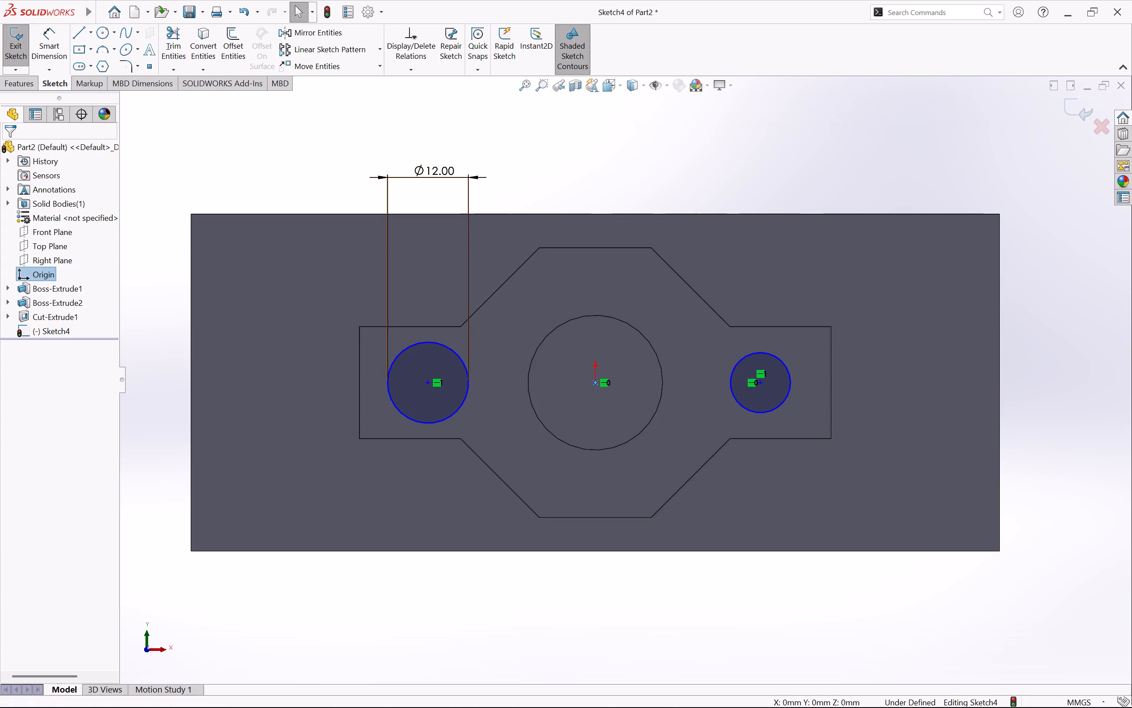
right_drag(598, 149, 603, 127)
right_drag(607, 174, 612, 131)
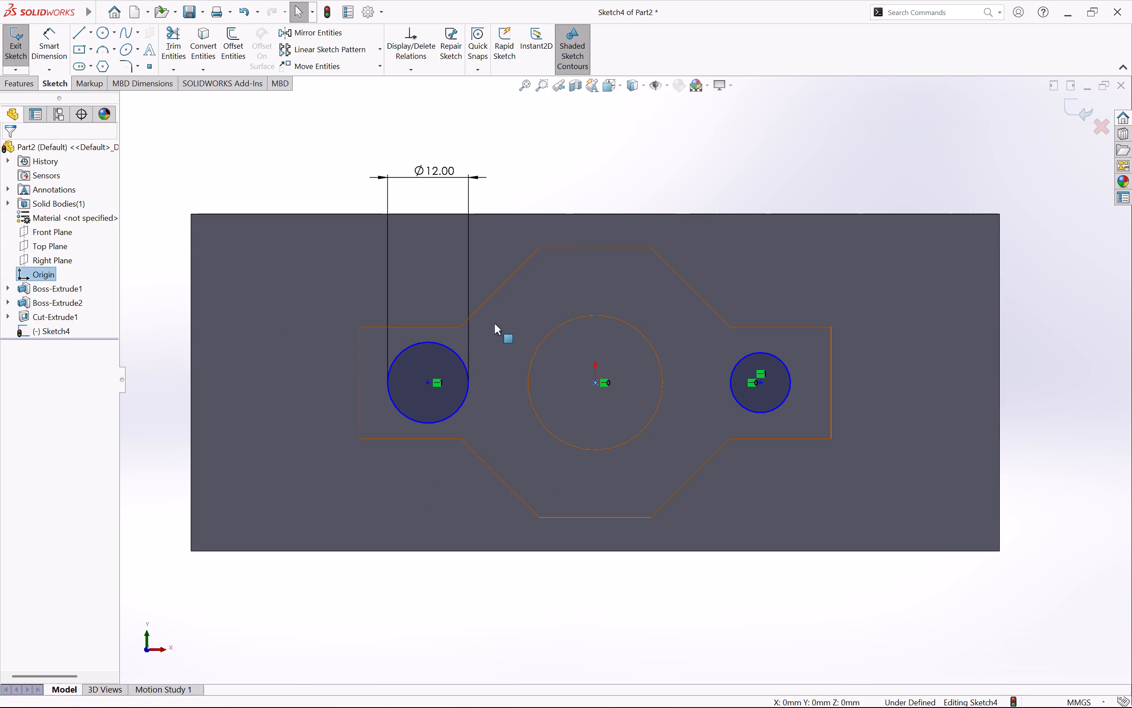
right_drag(581, 173, 570, 104)
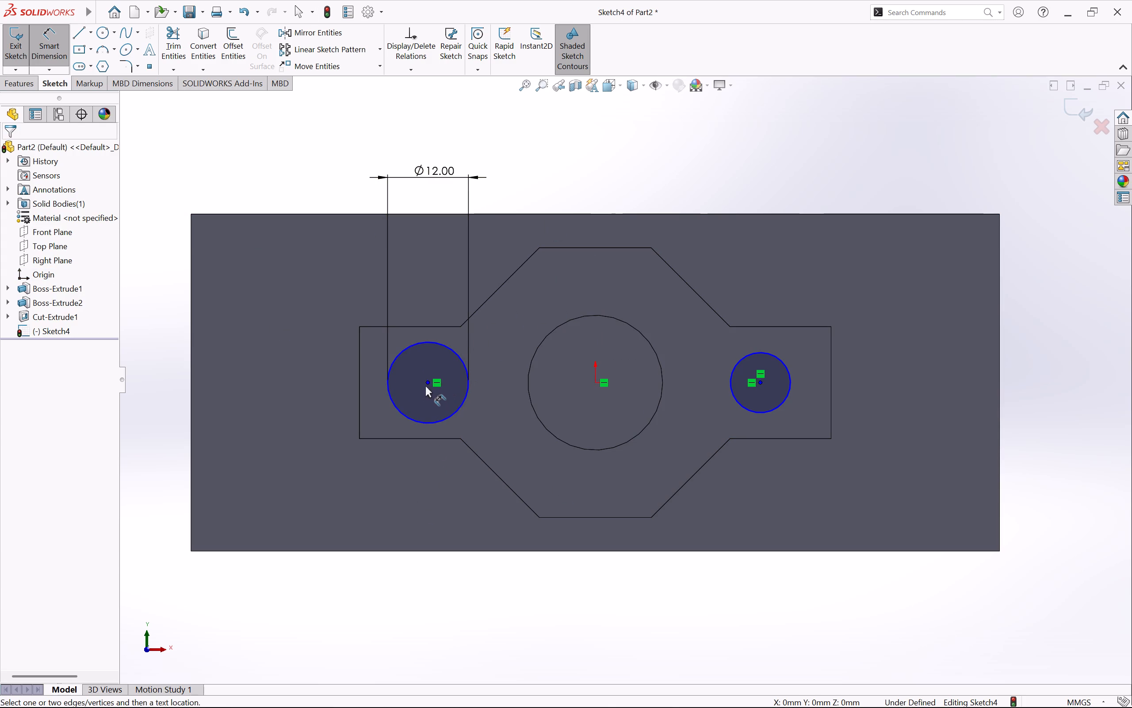
click(427, 383)
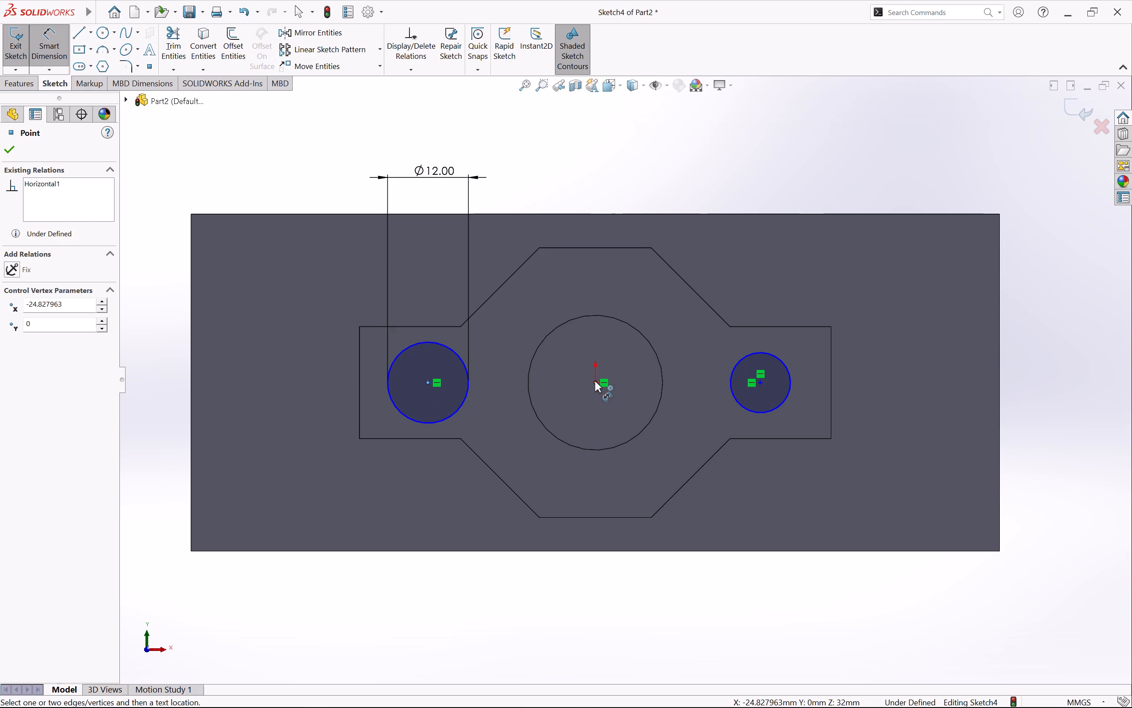
click(594, 384)
click(500, 591)
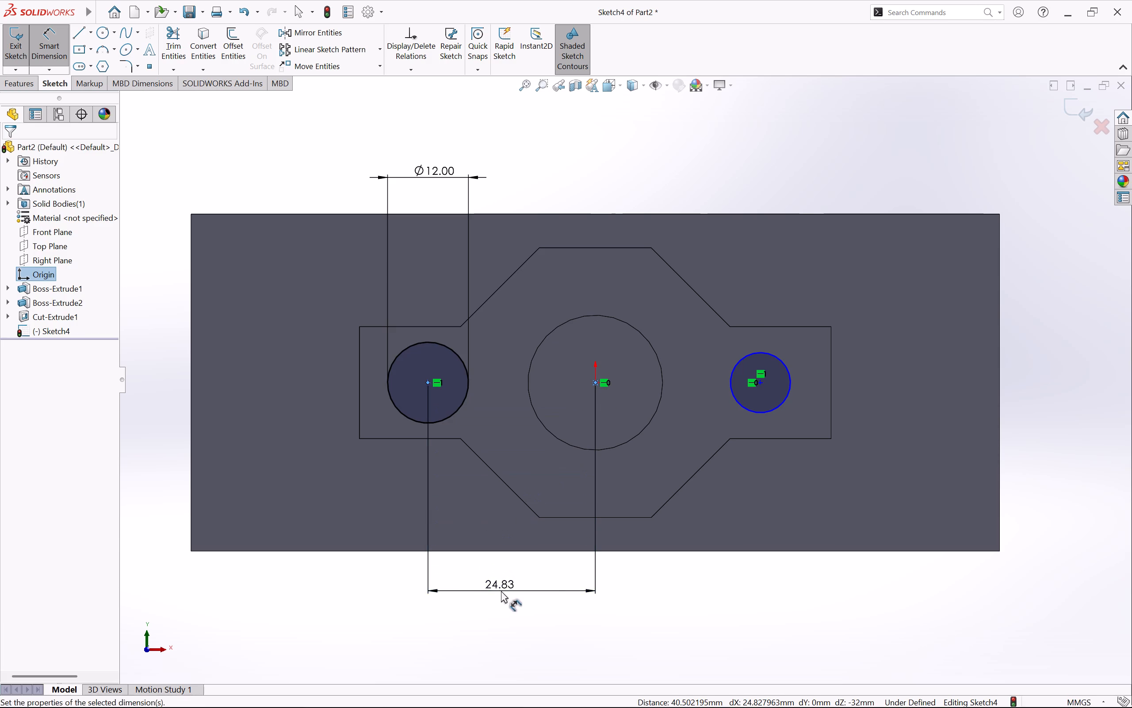
key(BackSpace)
text(26)
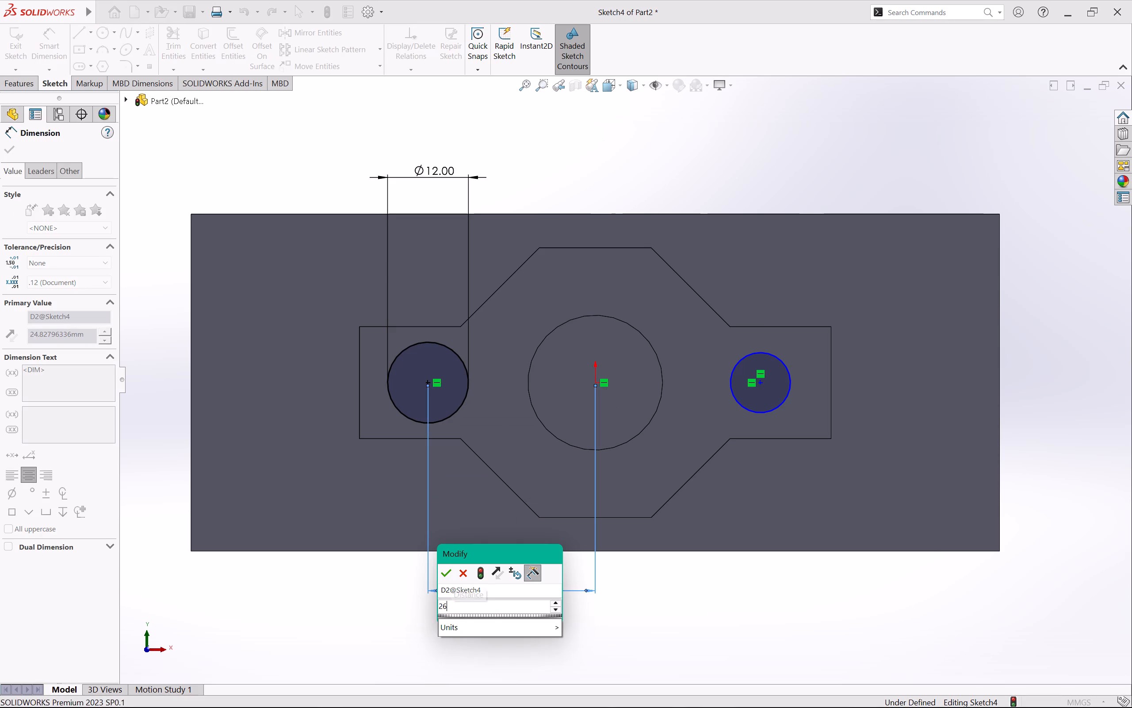
key(Return)
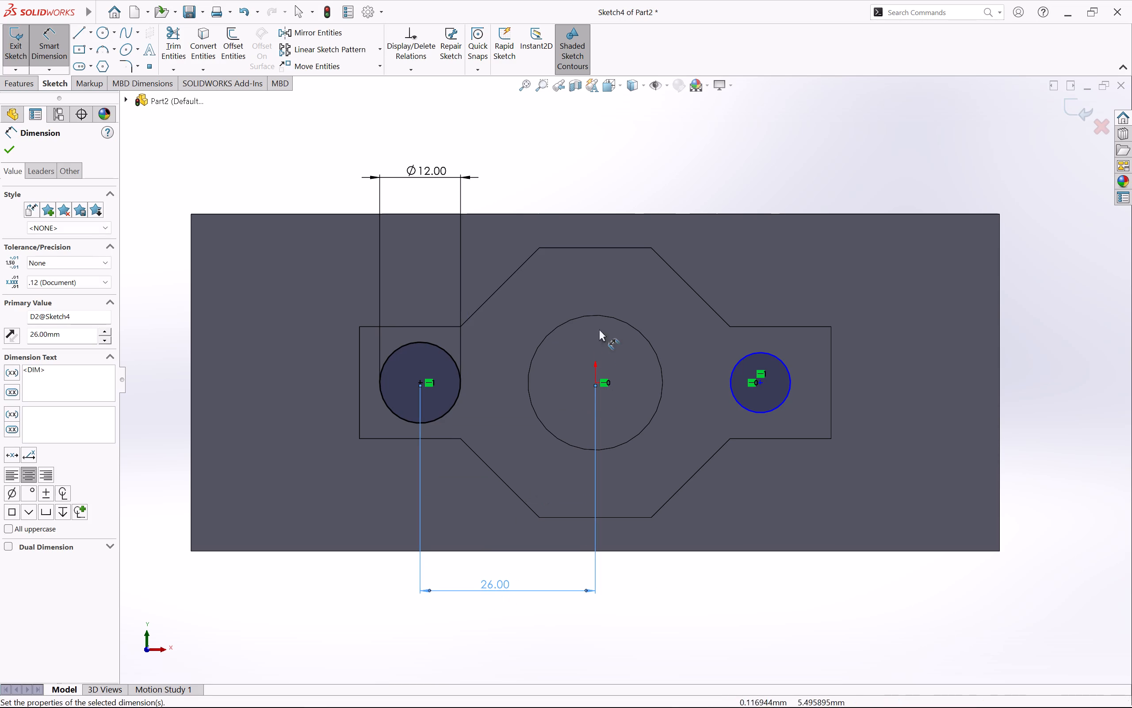
key(Escape)
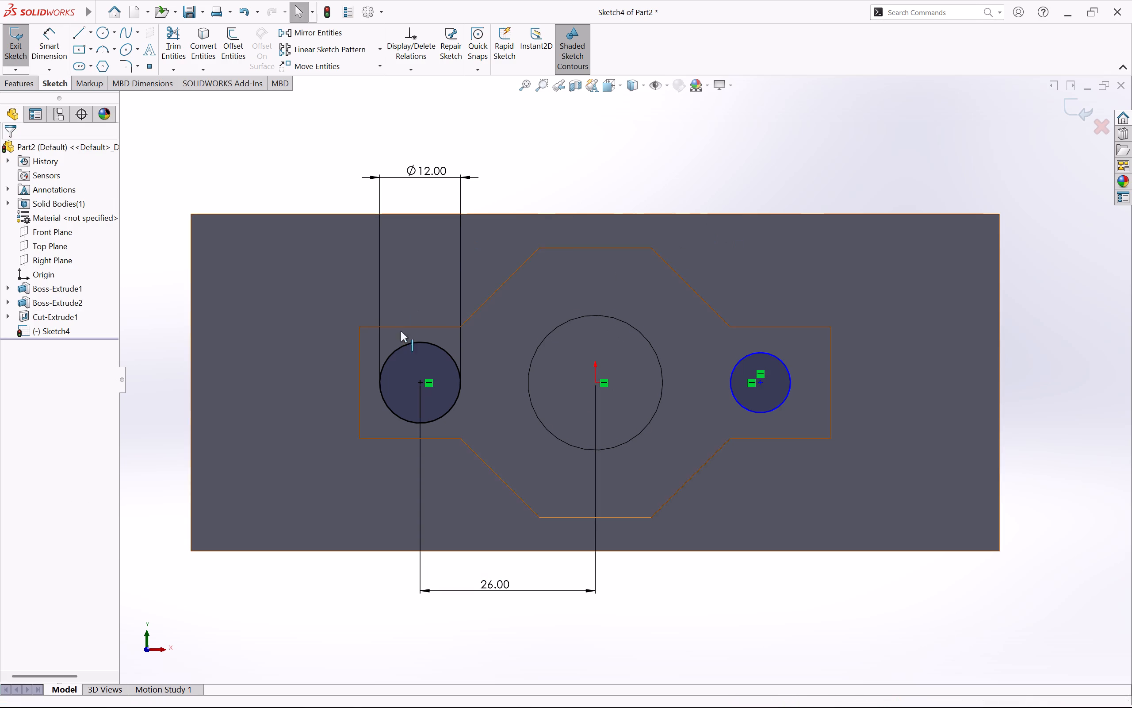
Add an equal relation between the left and right arm circles.
click(416, 341)
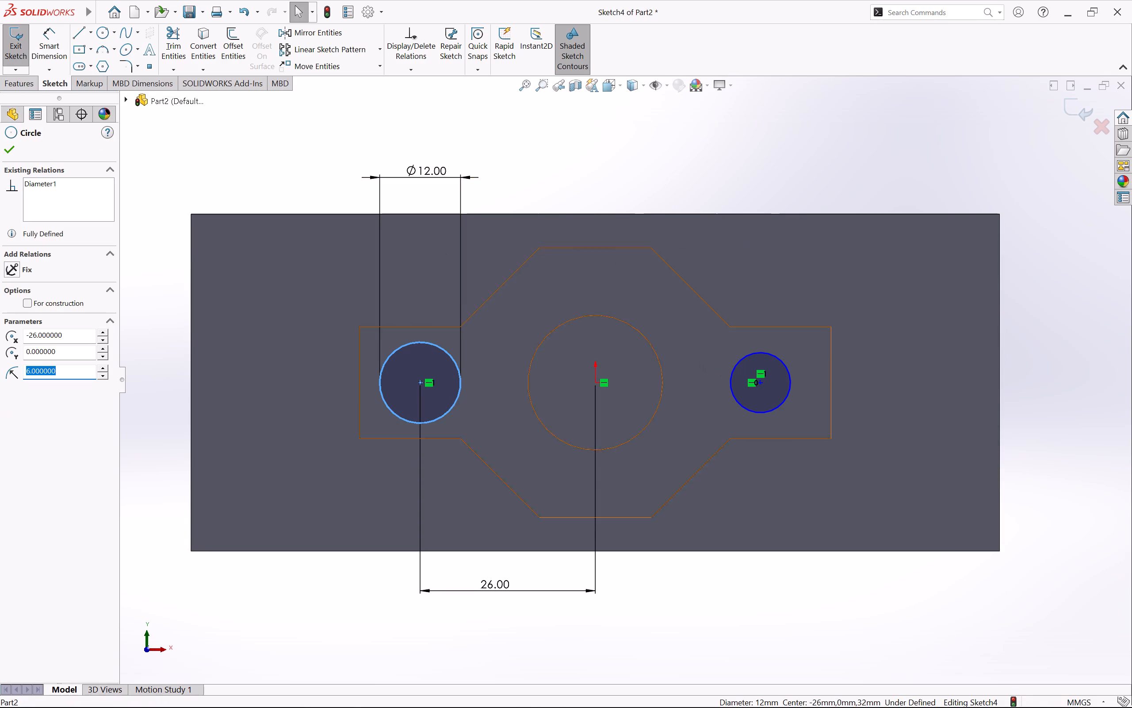
ctrl+click(743, 359)
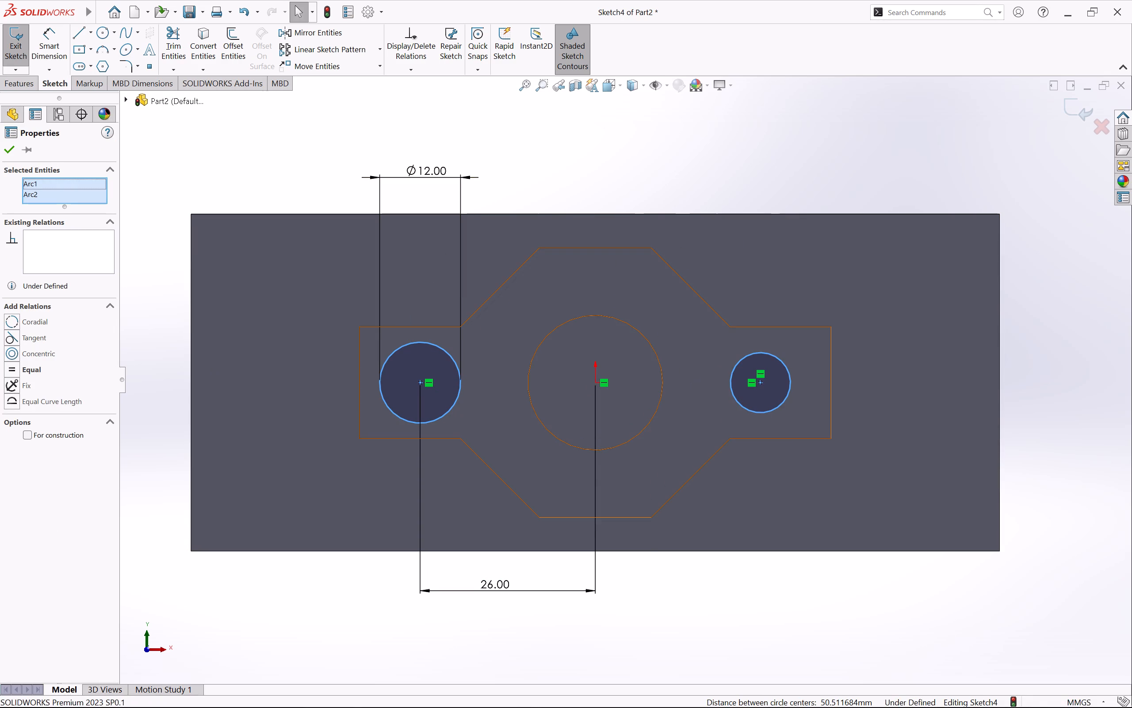
click(9, 368)
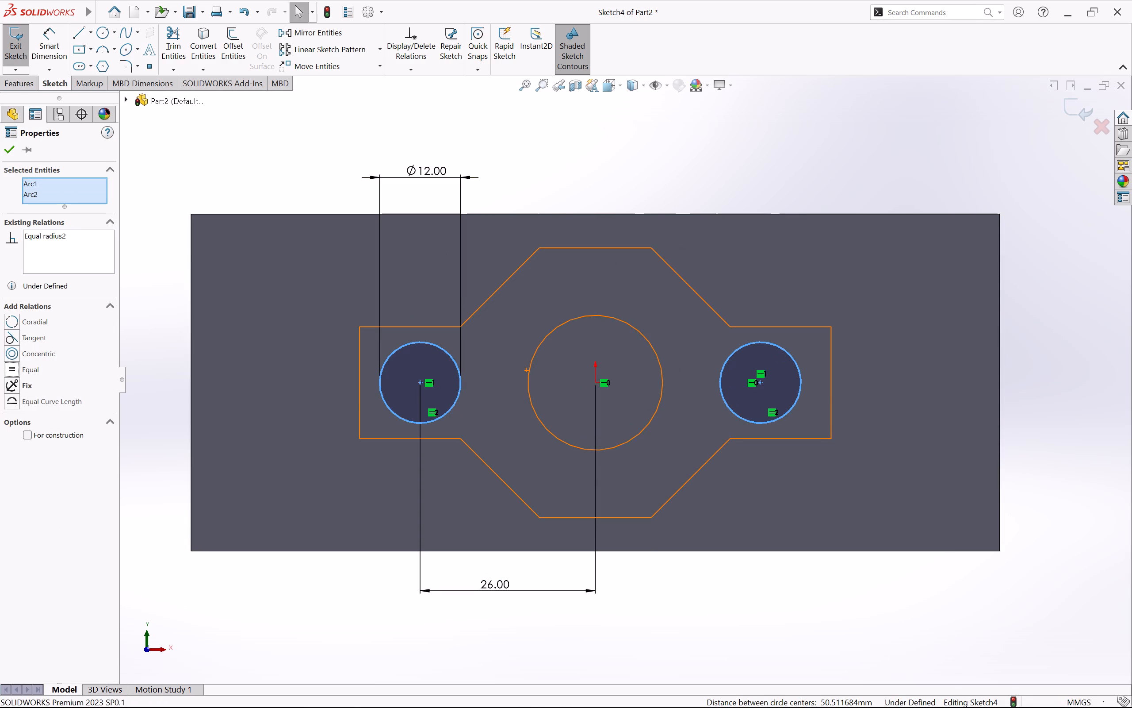
click(9, 148)
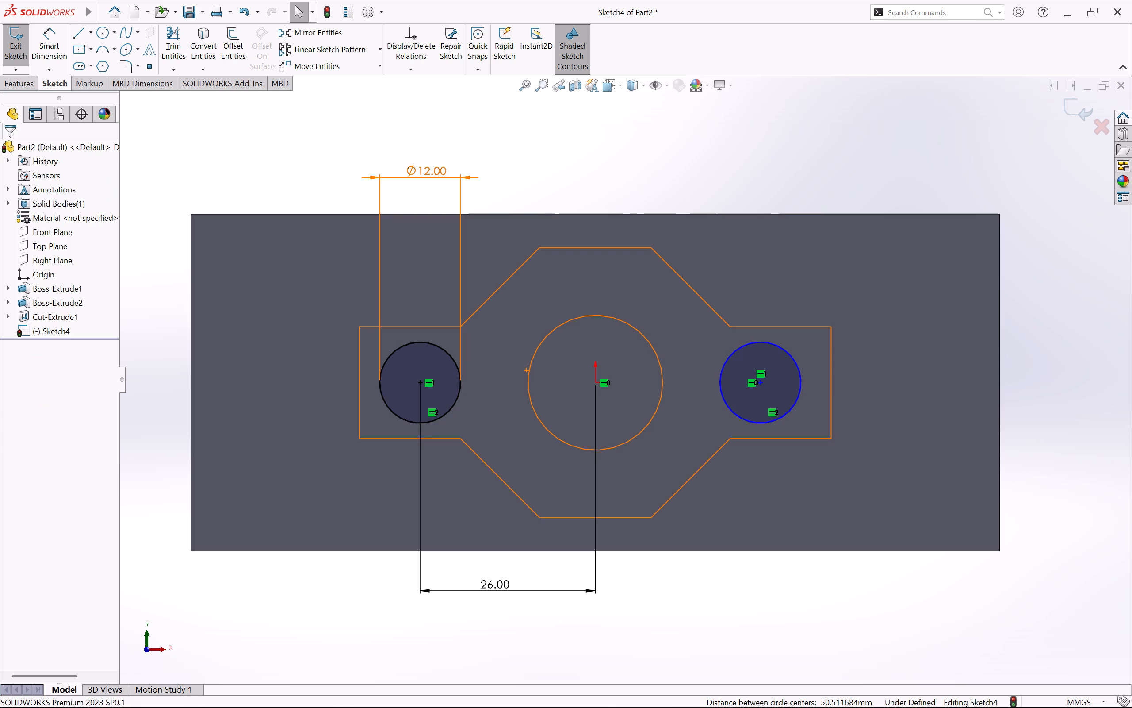
Dimension the distance from the origin to the right arm circle's centre at 26 mm, placing it below the block.
right_drag(778, 198, 777, 123)
click(595, 381)
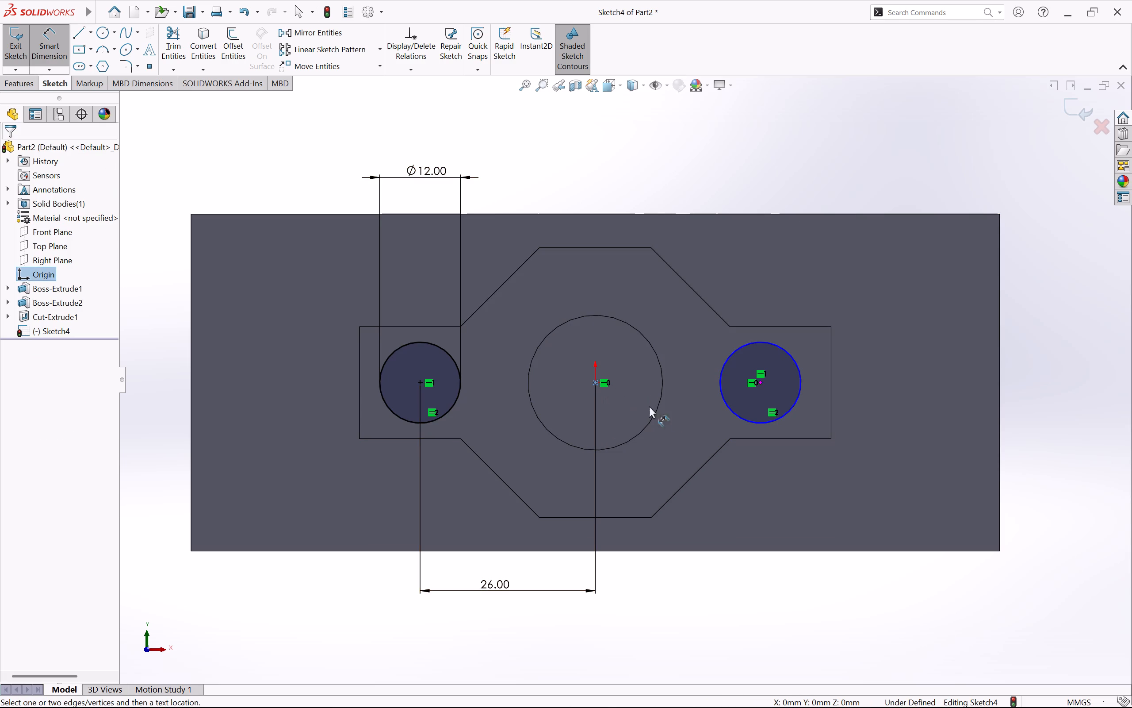
click(760, 385)
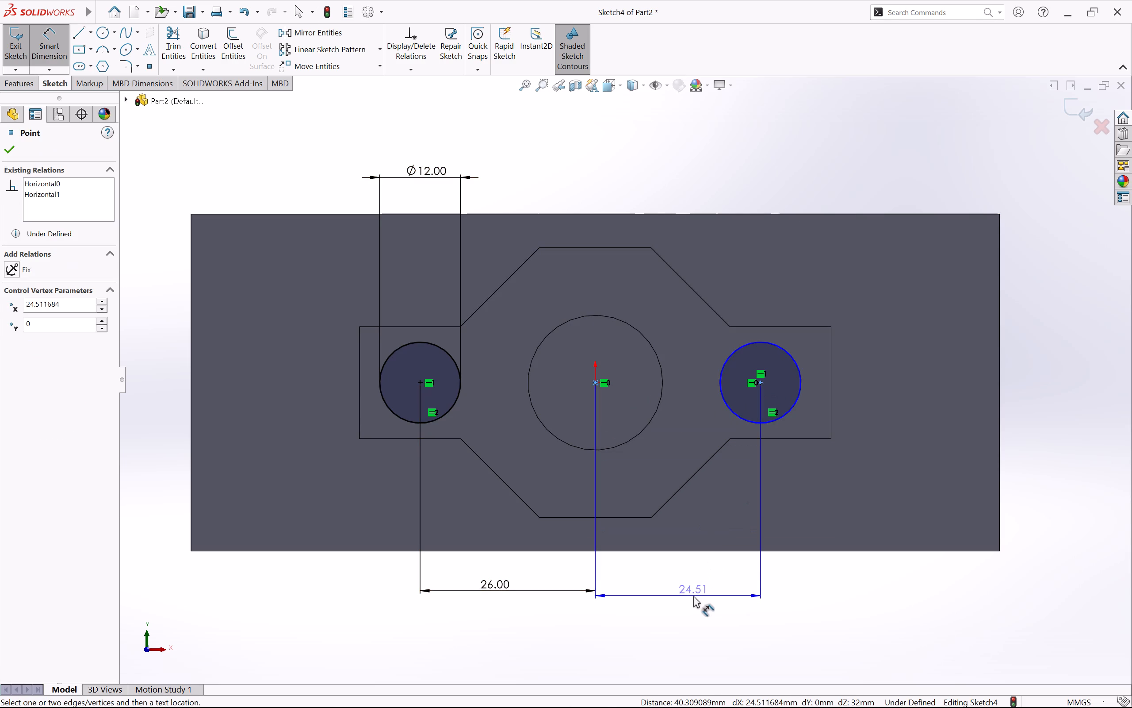
click(694, 591)
key(BackSpace)
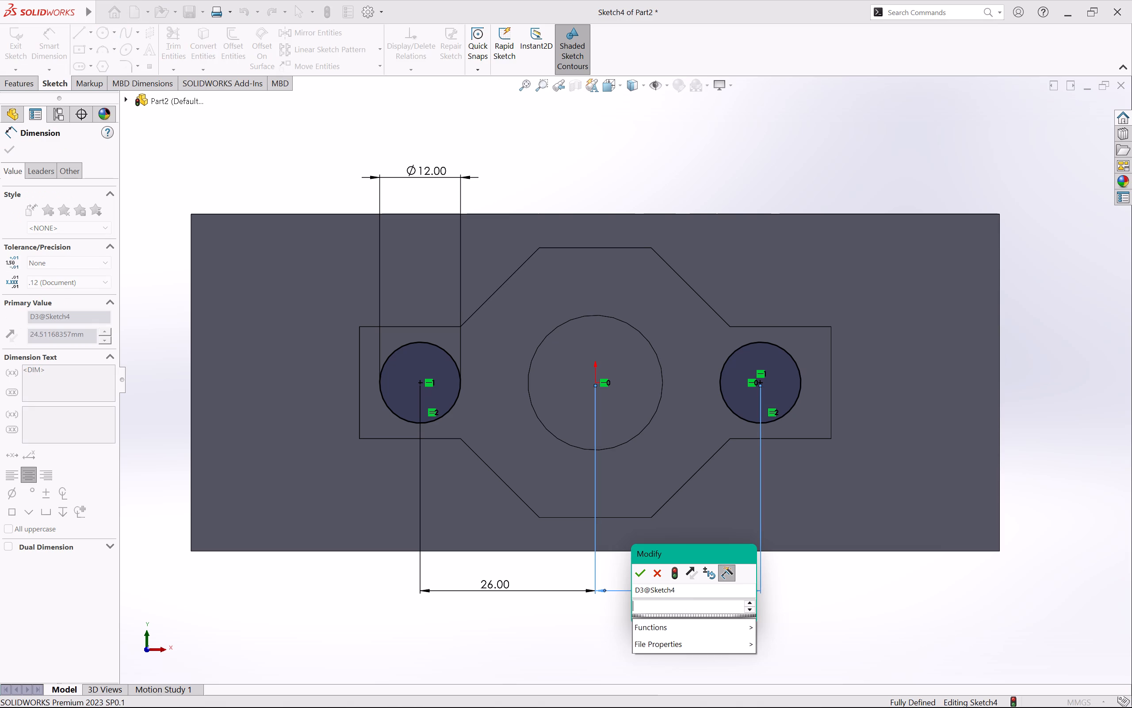
text(26)
key(Return)
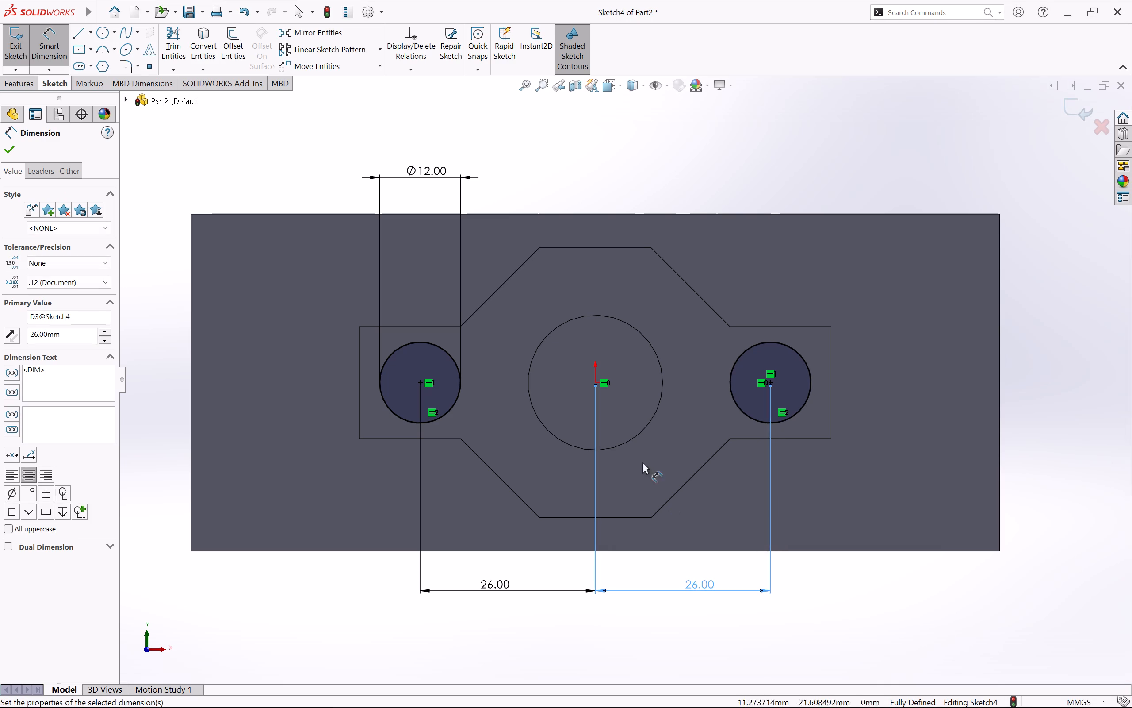
click(682, 193)
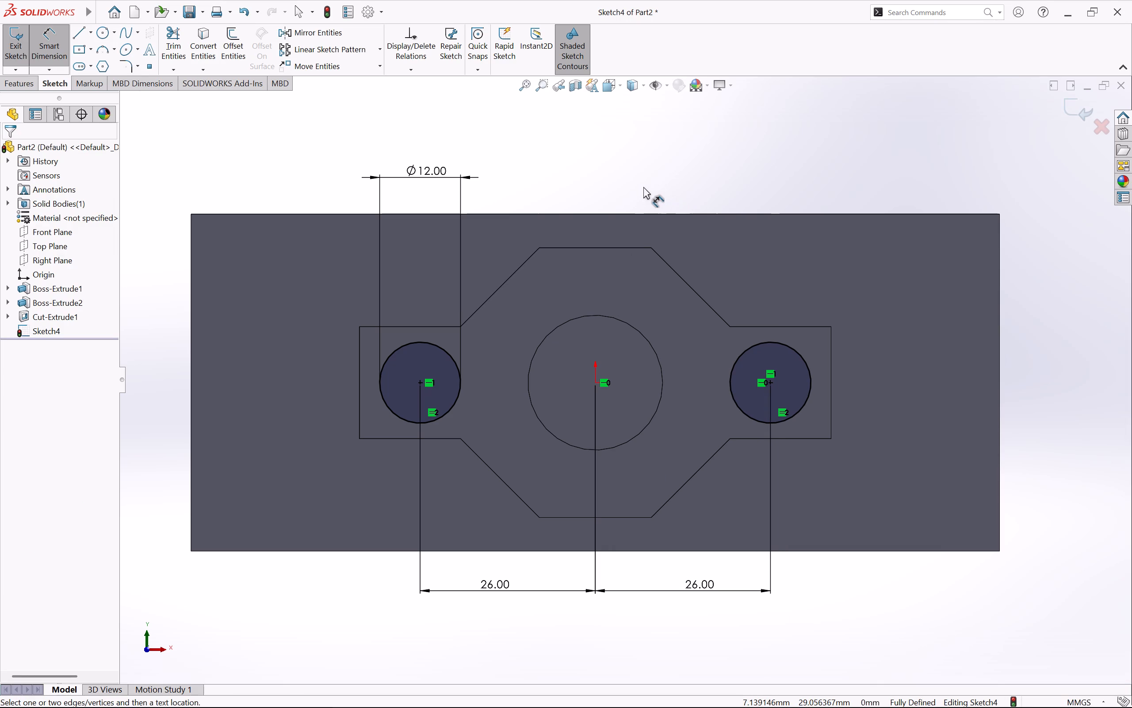
Exit the sketch and cut-extrude both arm circles to a blind depth of 5 mm.
middle_drag(669, 188, 669, 154)
click(10, 40)
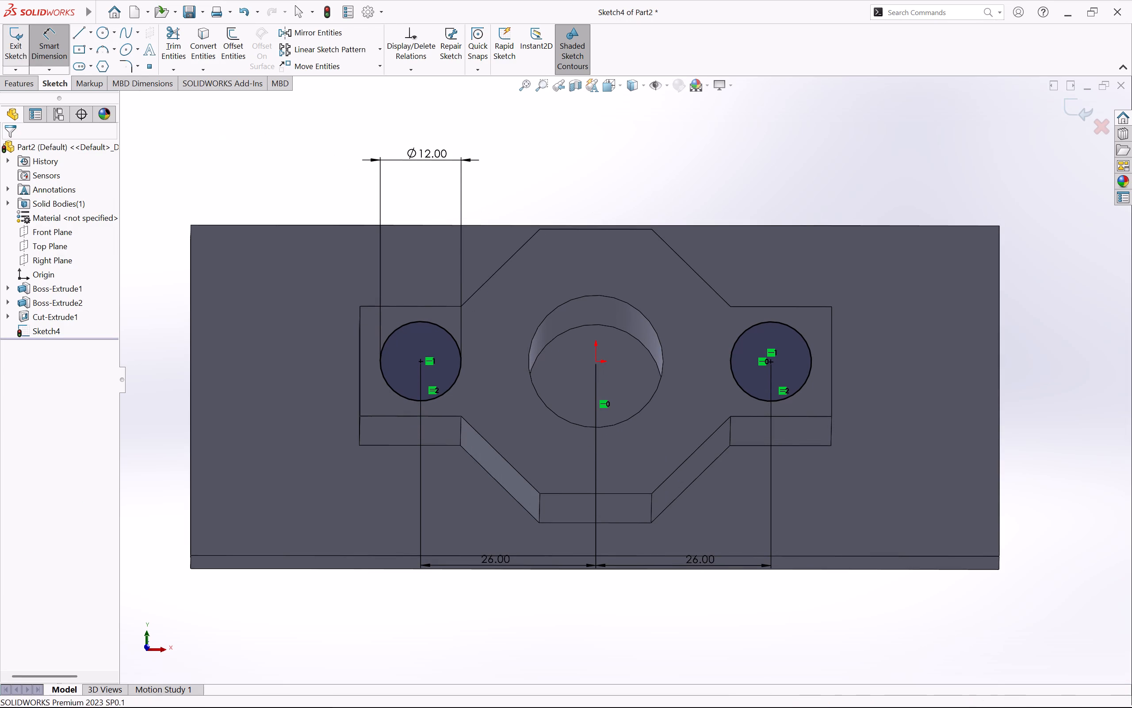
click(197, 48)
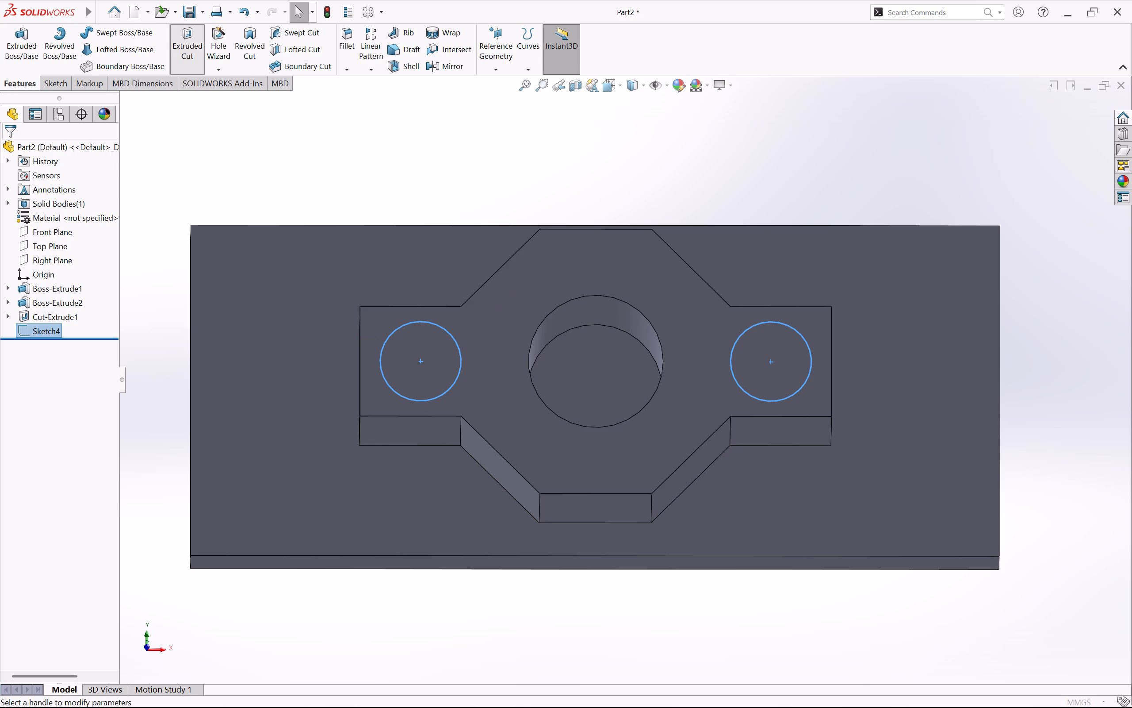
middle_drag(793, 603, 783, 448)
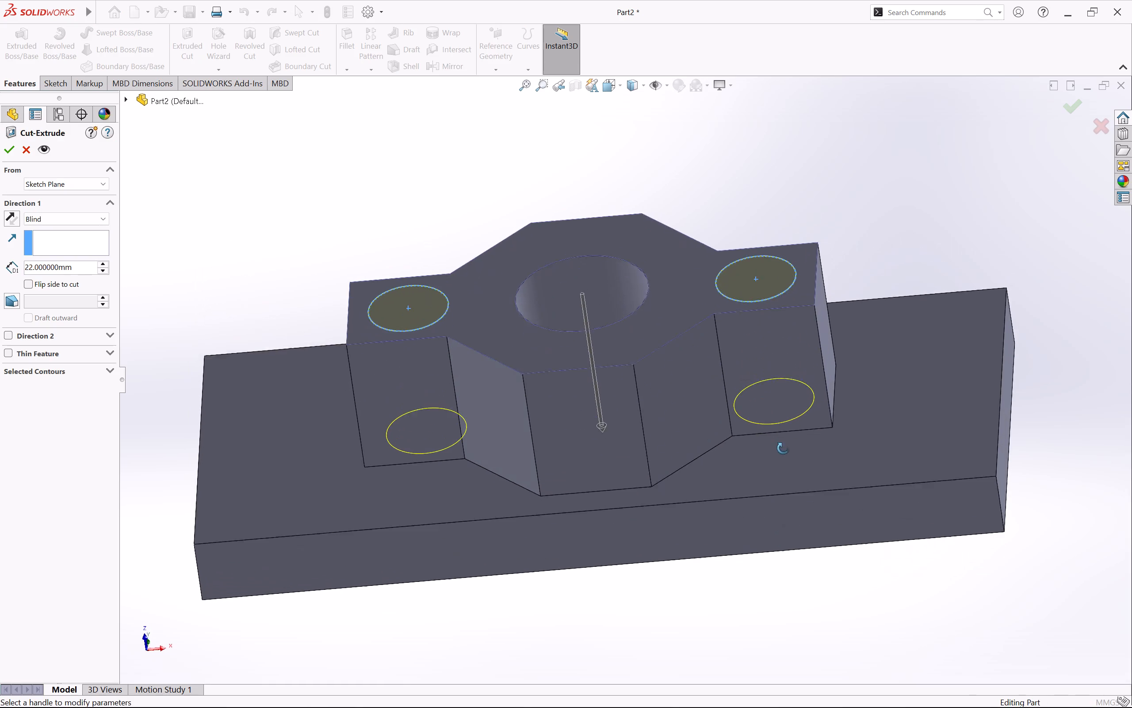
middle_drag(783, 448, 784, 433)
click(78, 265)
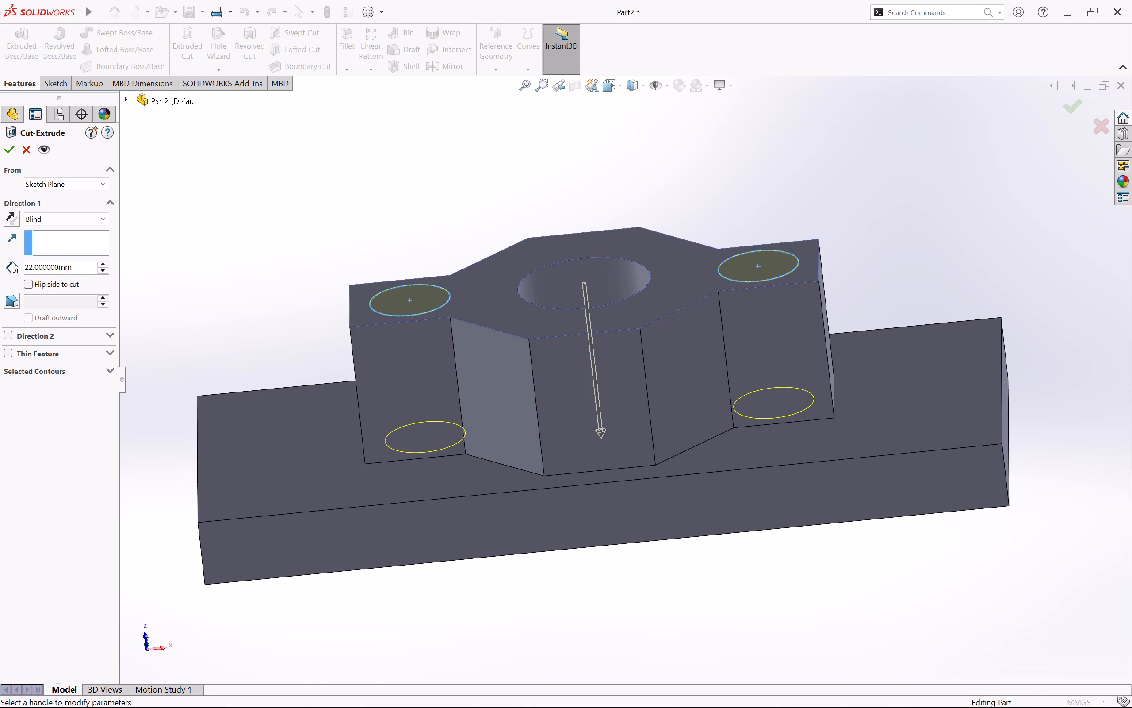
key(BackSpace)
key(BackSpace)
key(BackSpace)
key(BackSpace)
key(BackSpace)
key(BackSpace)
key(BackSpace)
key(BackSpace)
key(BackSpace)
key(BackSpace)
key(BackSpace)
key(BackSpace)
key(BackSpace)
key(BackSpace)
key(BackSpace)
key(BackSpace)
key(BackSpace)
key(BackSpace)
key(BackSpace)
key(BackSpace)
key(BackSpace)
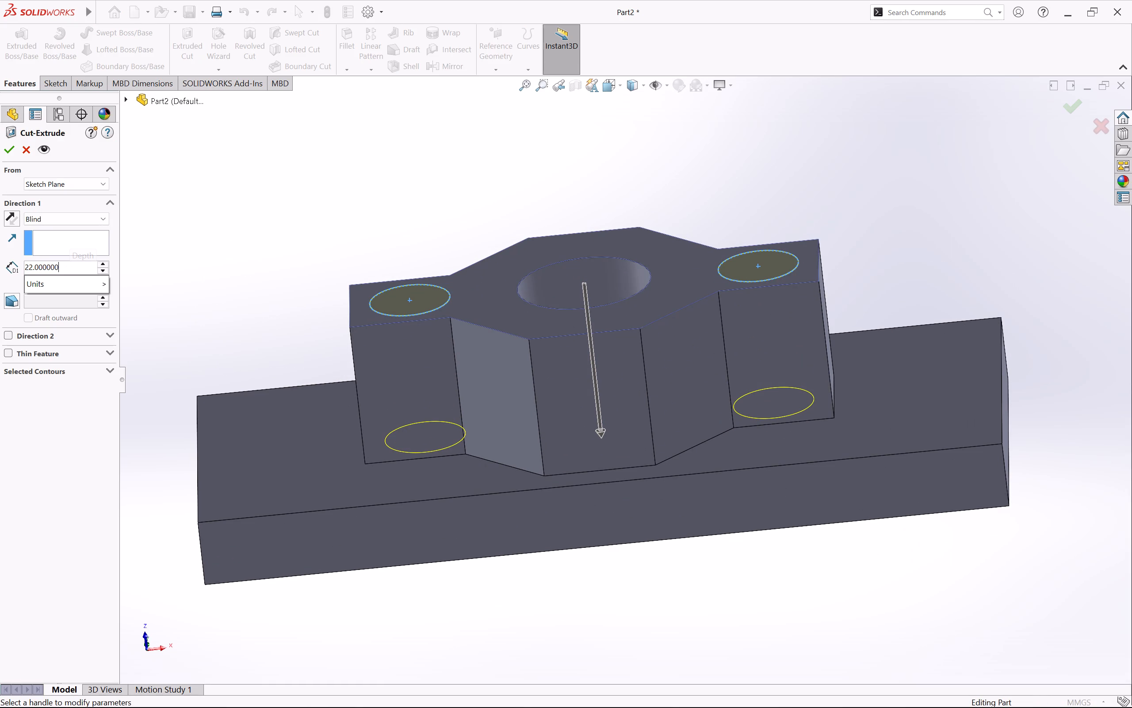
key(BackSpace)
key(5)
key(Return)
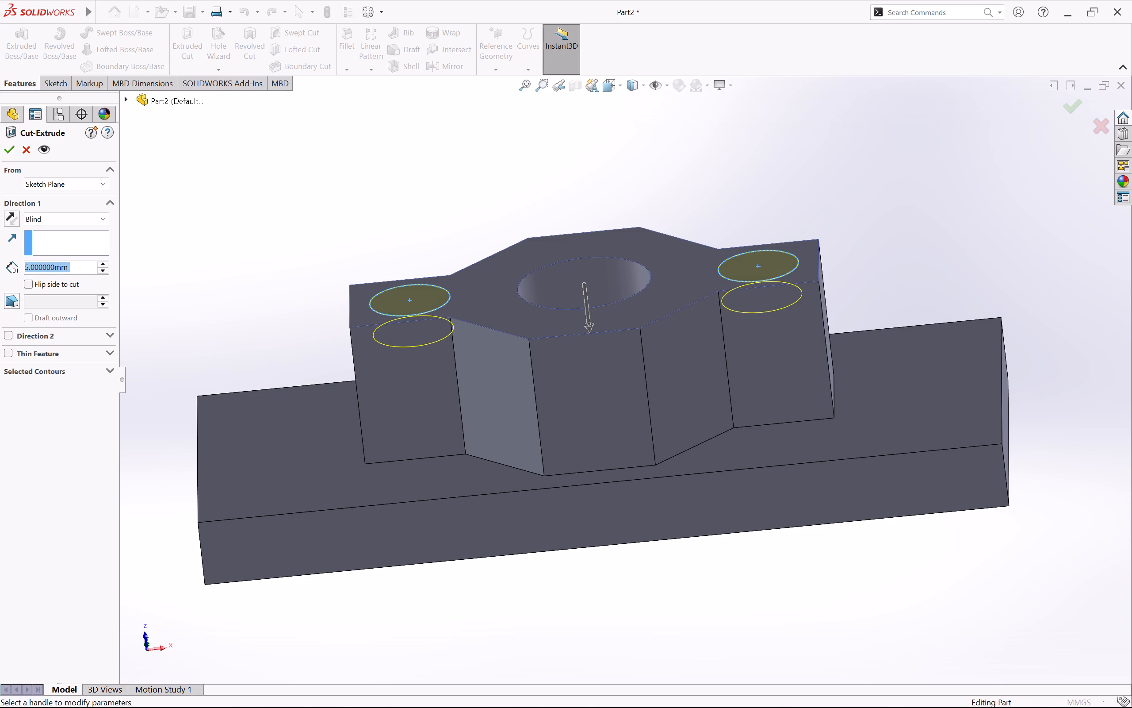
click(11, 152)
click(603, 603)
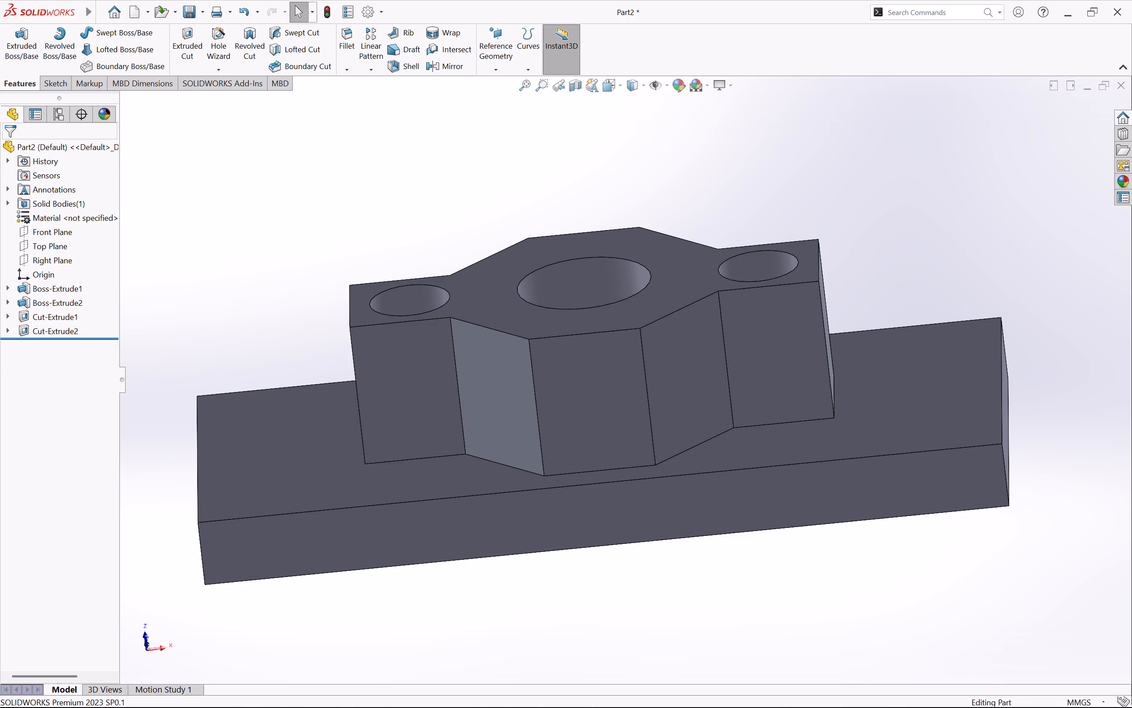
Start a sketch on the left recess's floor and draw a circle about 5 mm in diameter inside each arm recess.
middle_drag(605, 577, 621, 697)
right_click(421, 348)
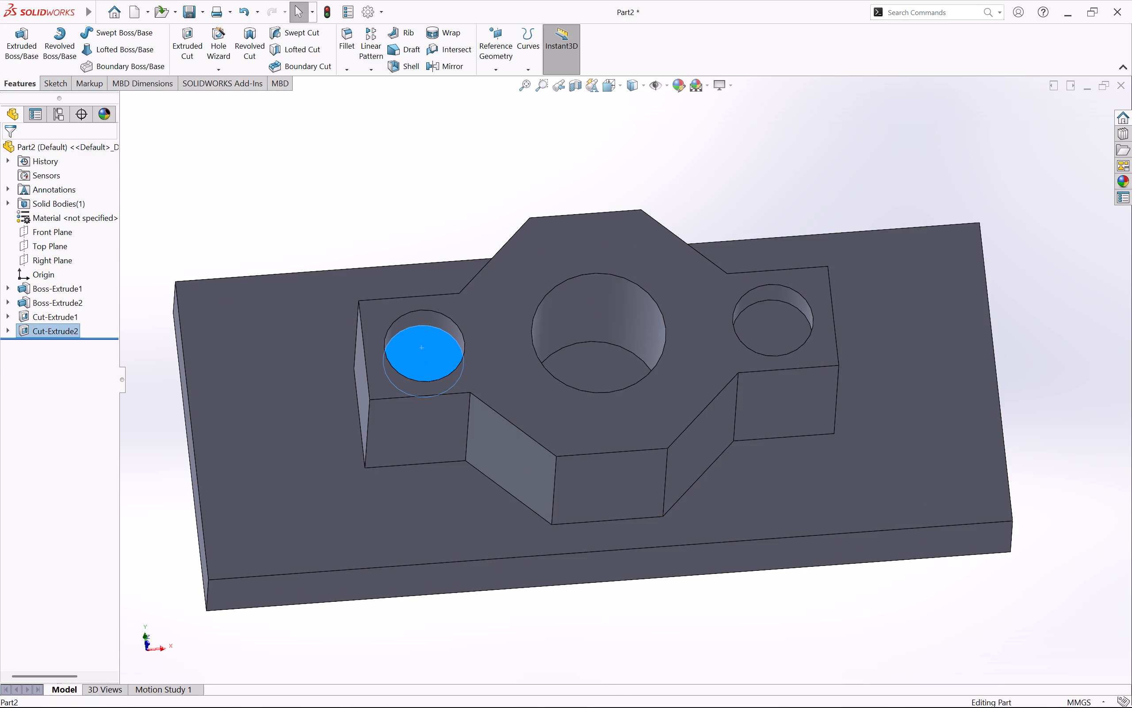
click(450, 331)
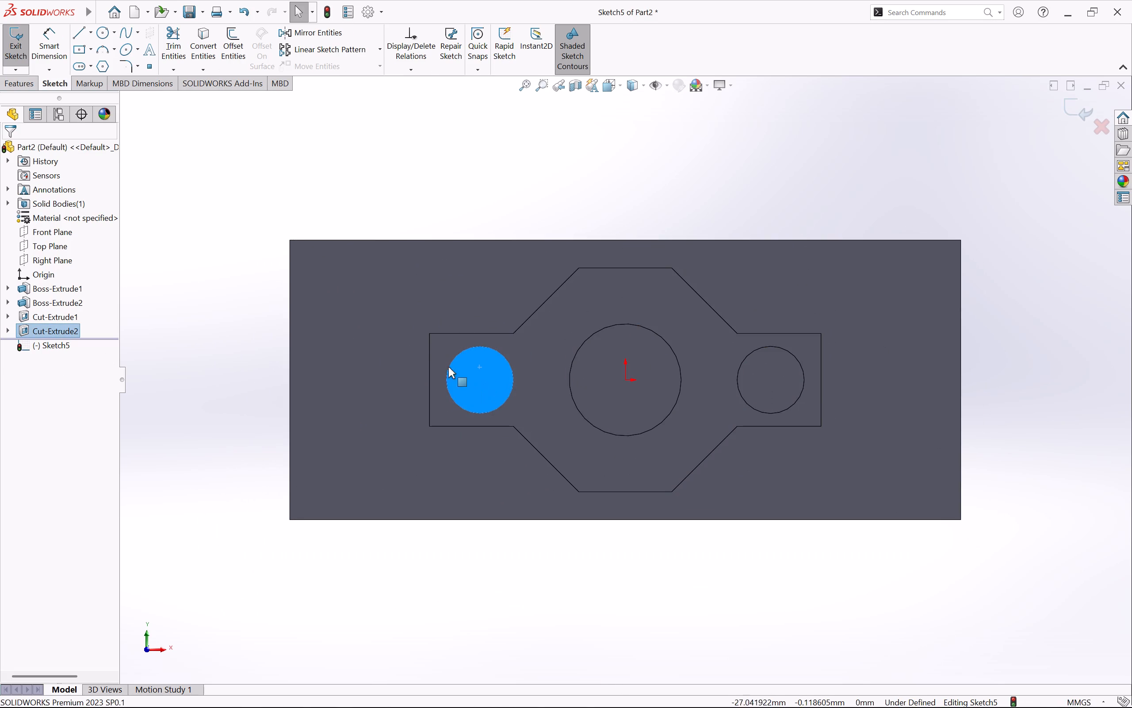
click(103, 32)
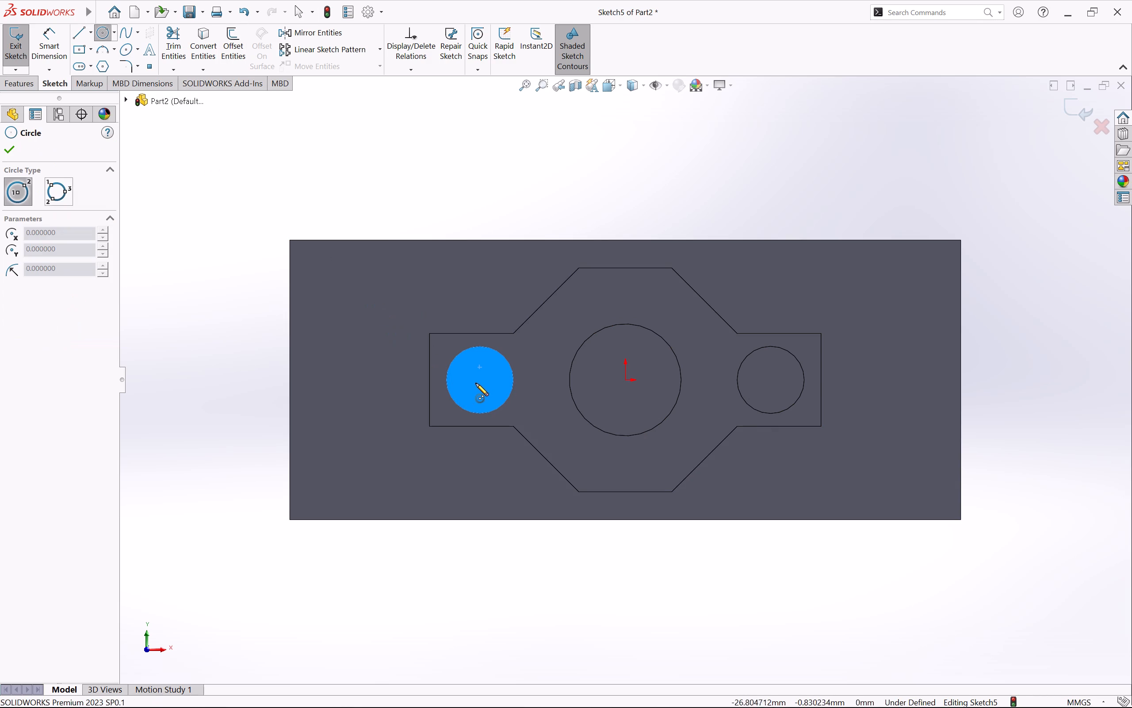
click(478, 381)
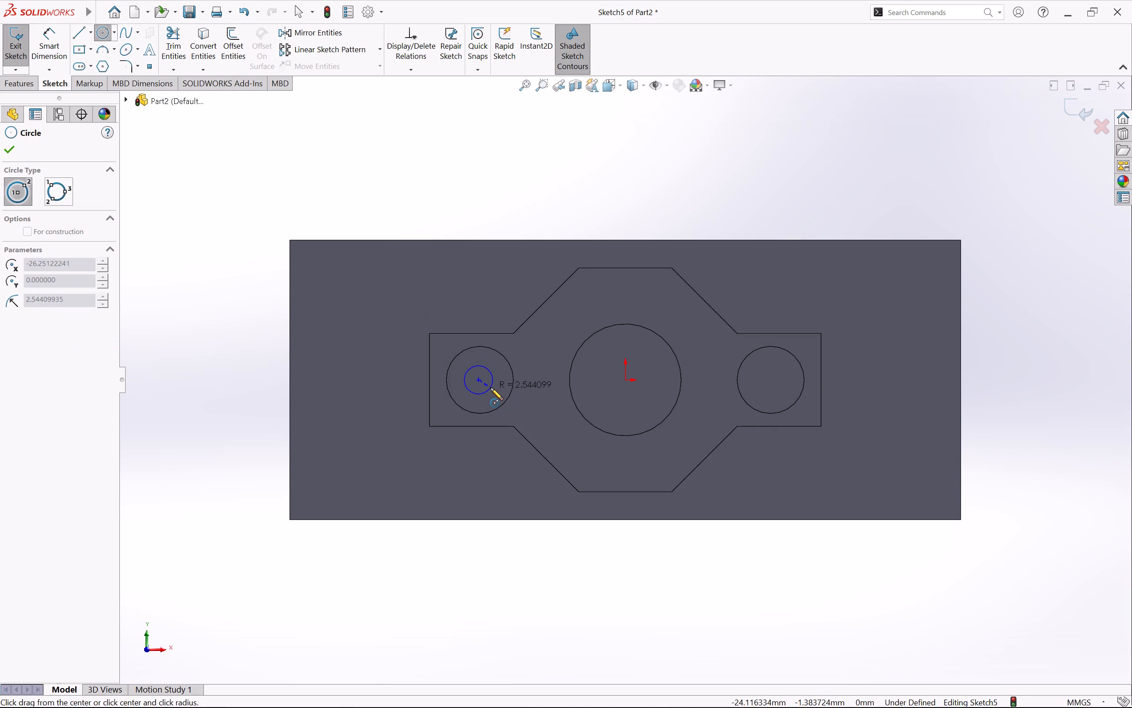
click(490, 388)
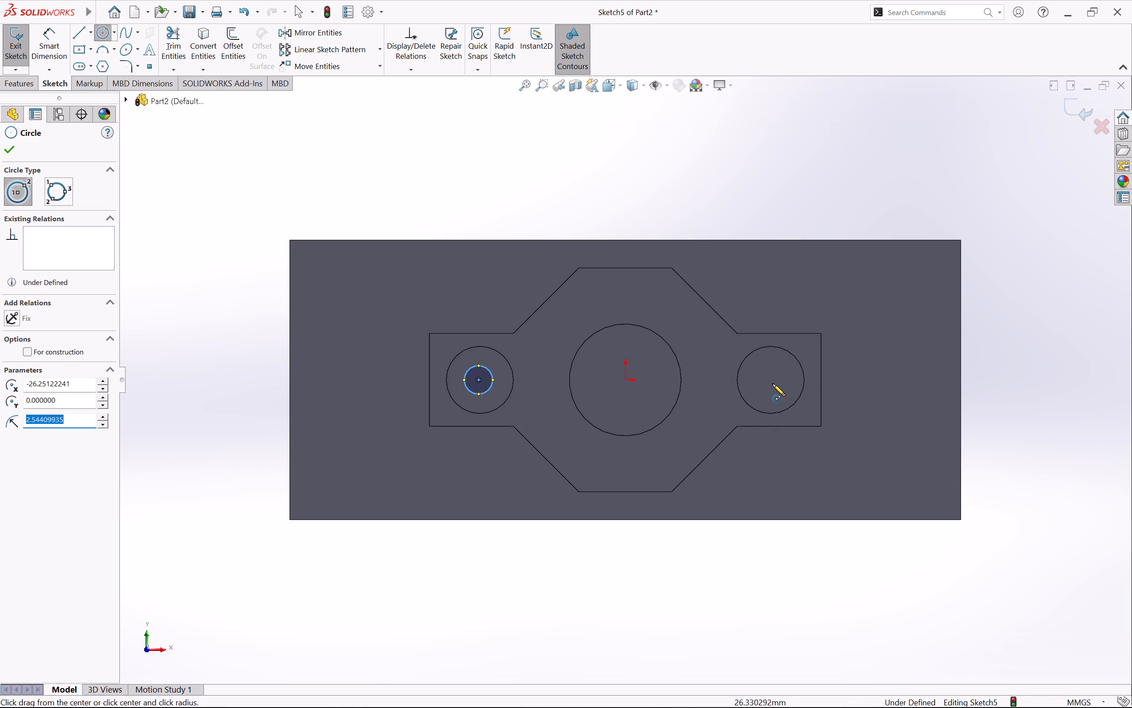
click(772, 383)
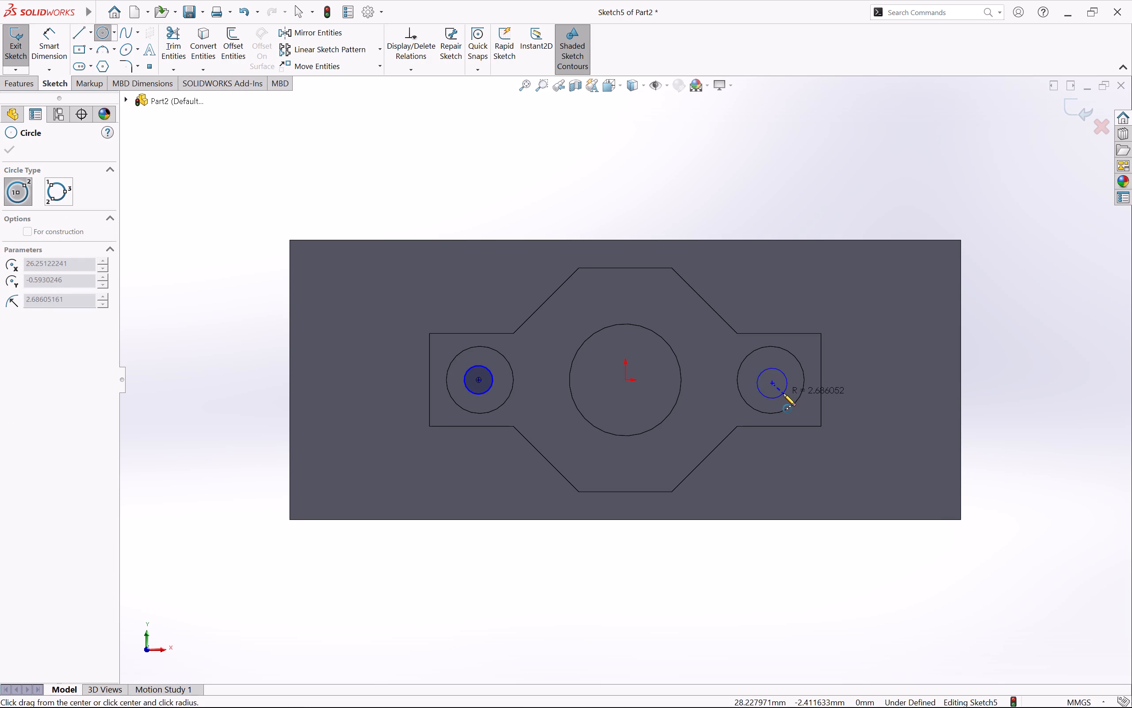
click(783, 393)
key(Escape)
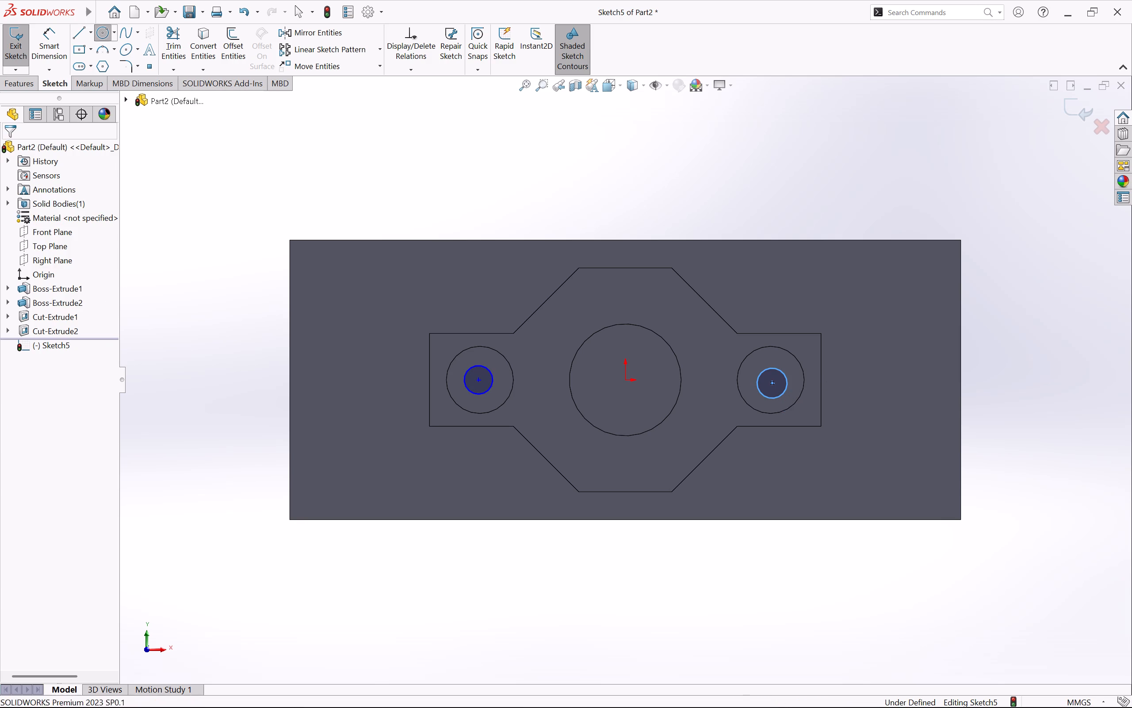
Dimension the left inner circle's diameter at 6 mm, placing the dimension above the block.
middle_drag(797, 611, 788, 554)
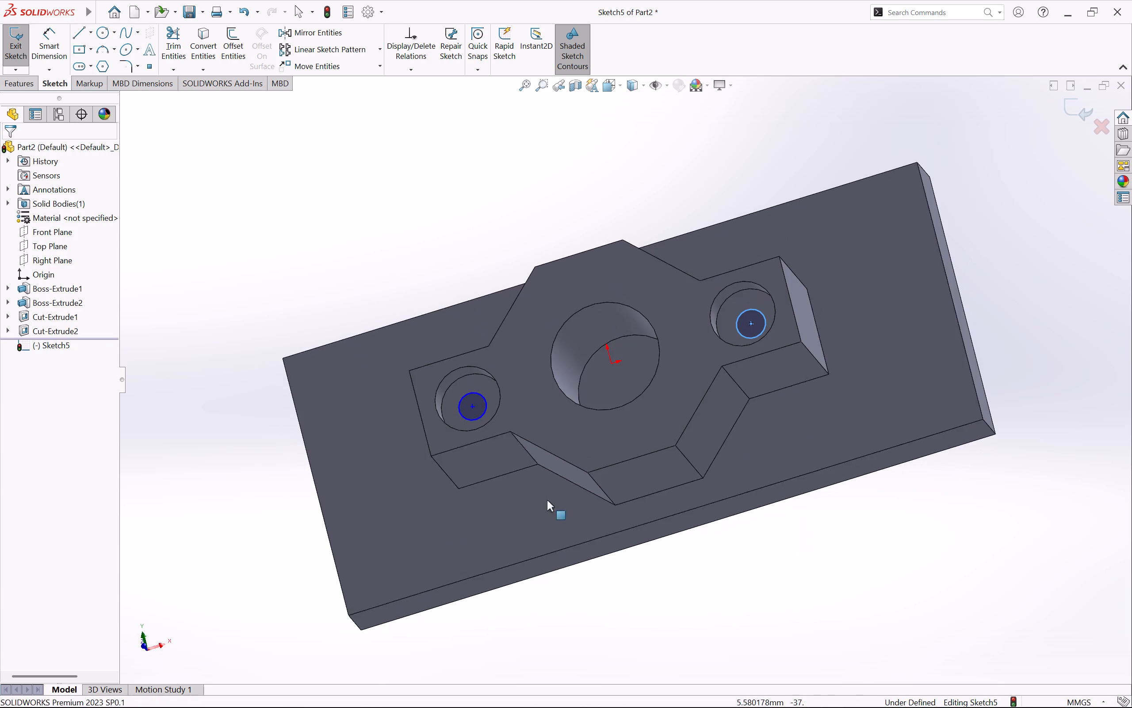
key(ctrl+1)
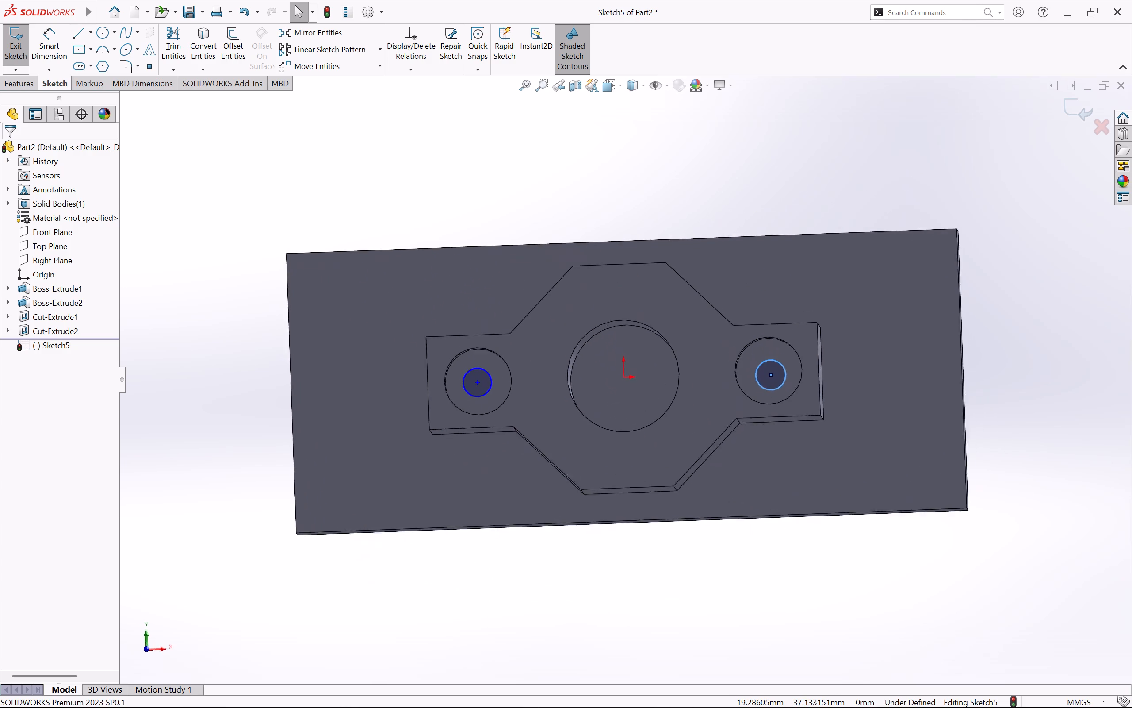
right_drag(423, 190, 417, 116)
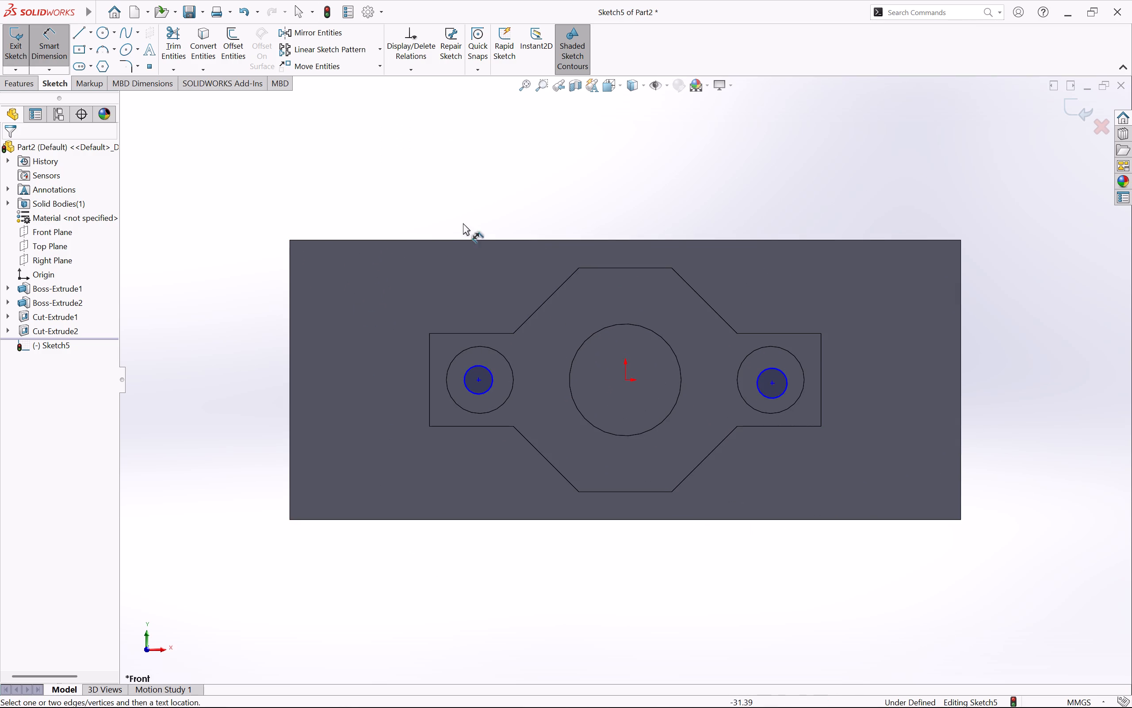
click(493, 380)
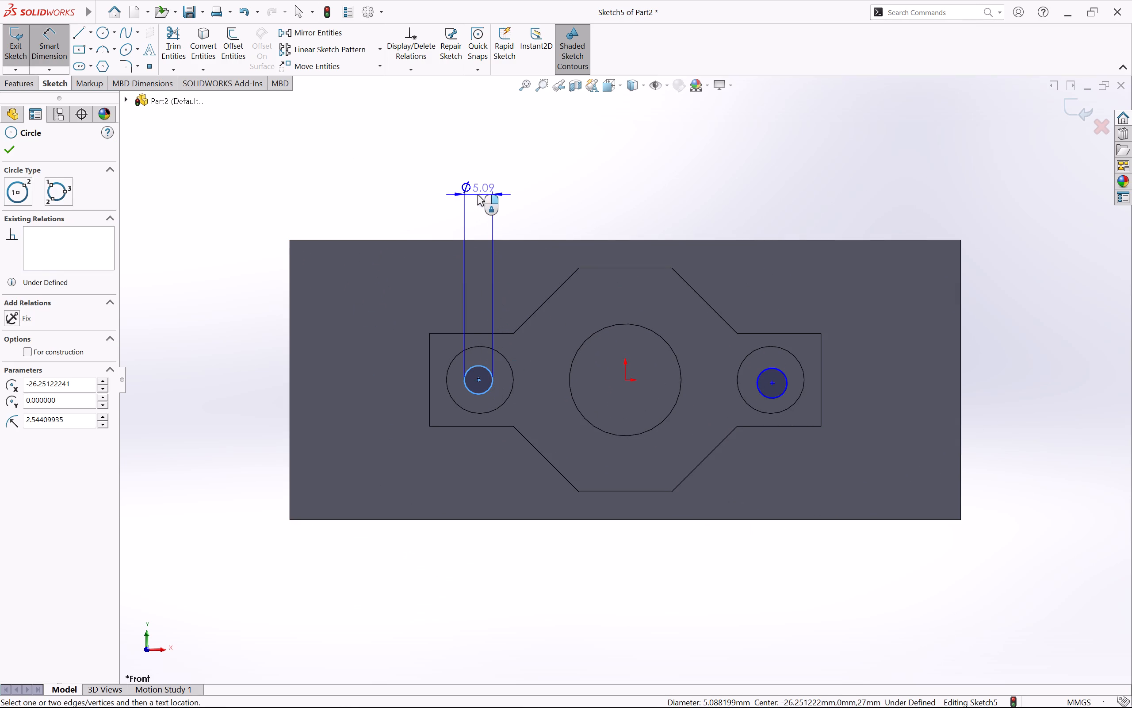
click(477, 194)
key(BackSpace)
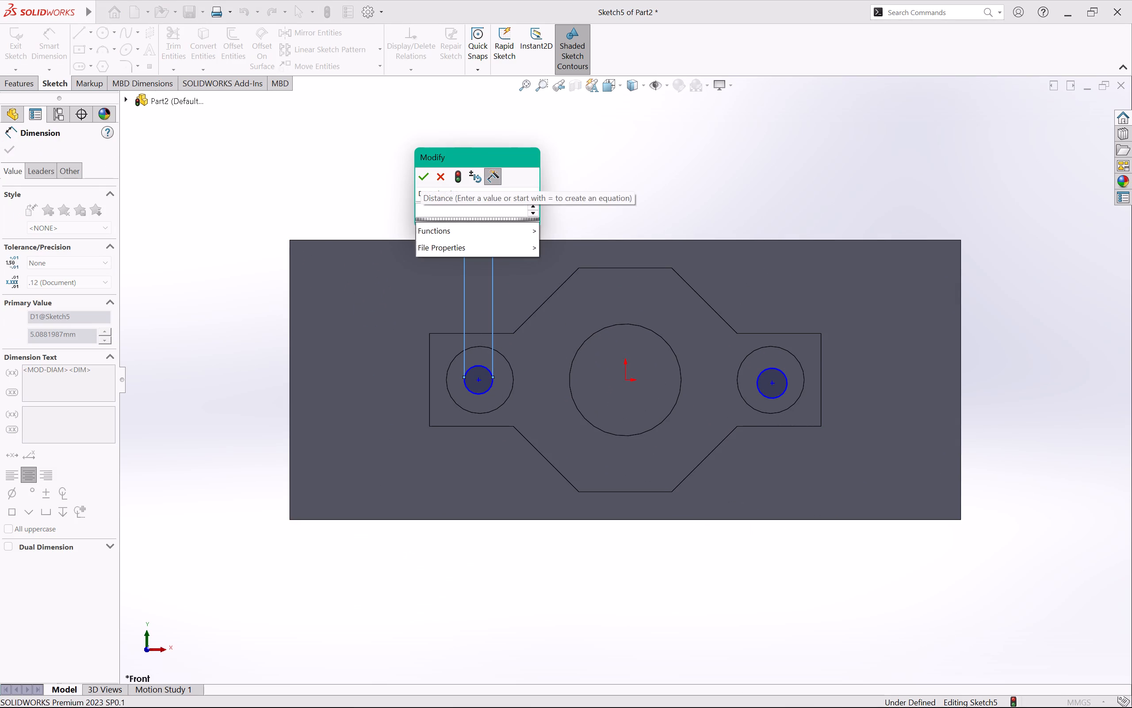
key(6)
key(Return)
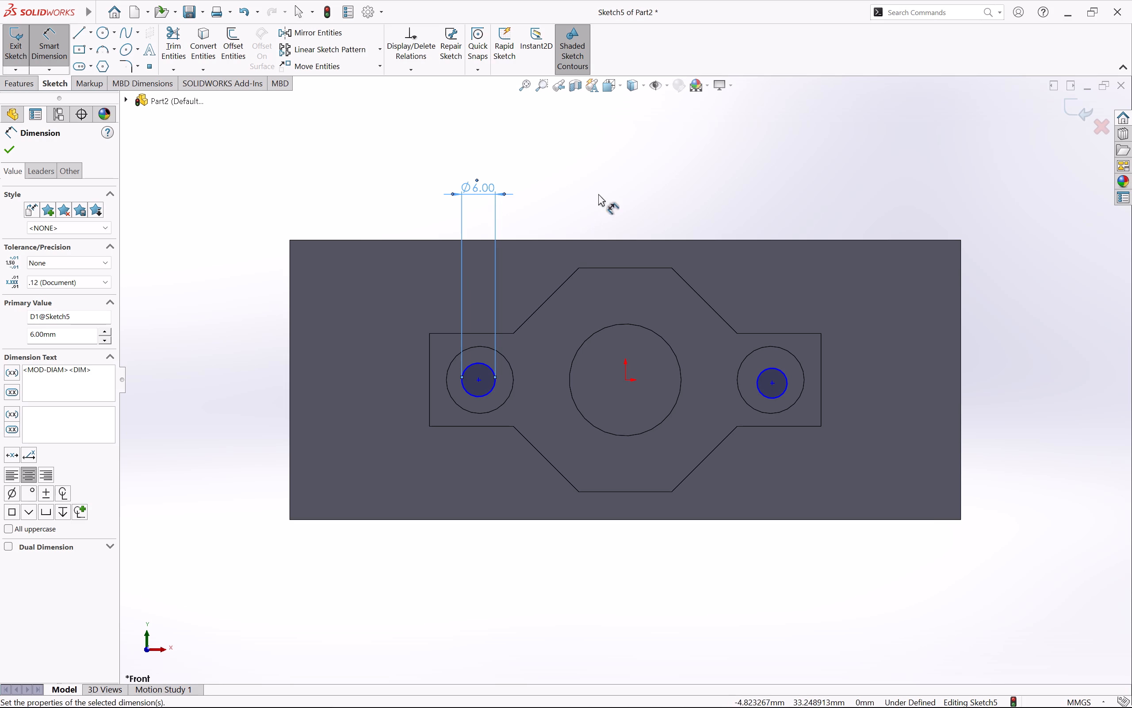
Dimension the right inner circle's diameter at 6 mm, placing the dimension above the block.
drag(773, 369, 772, 366)
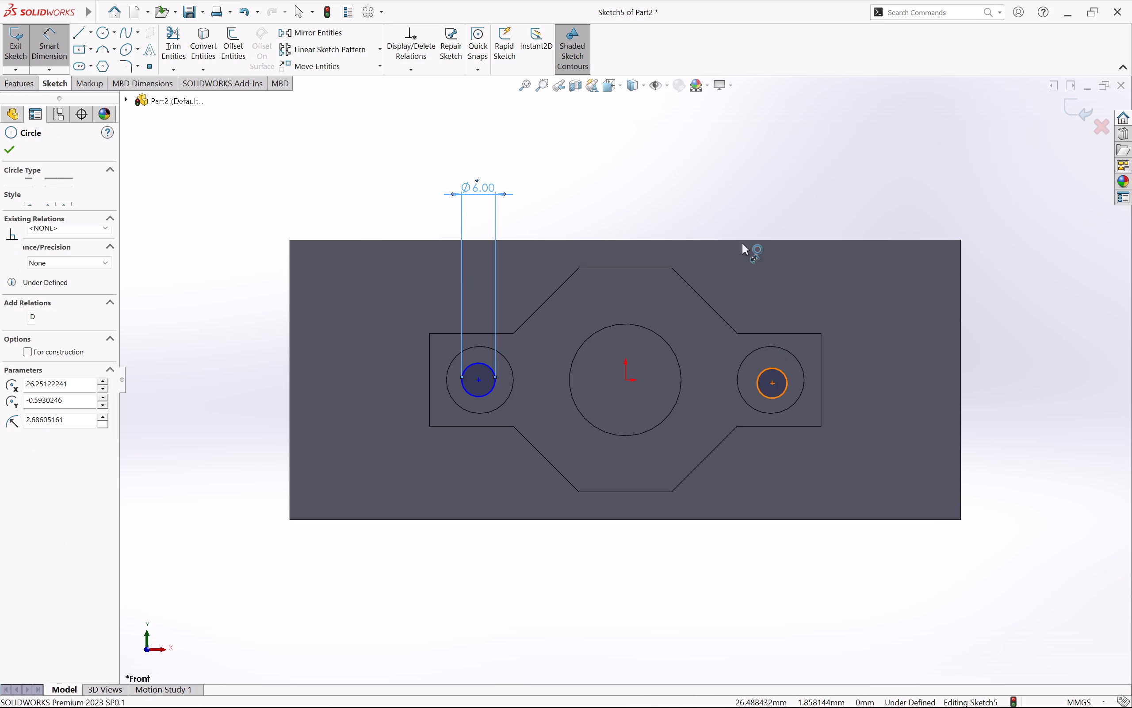
click(777, 171)
key(BackSpace)
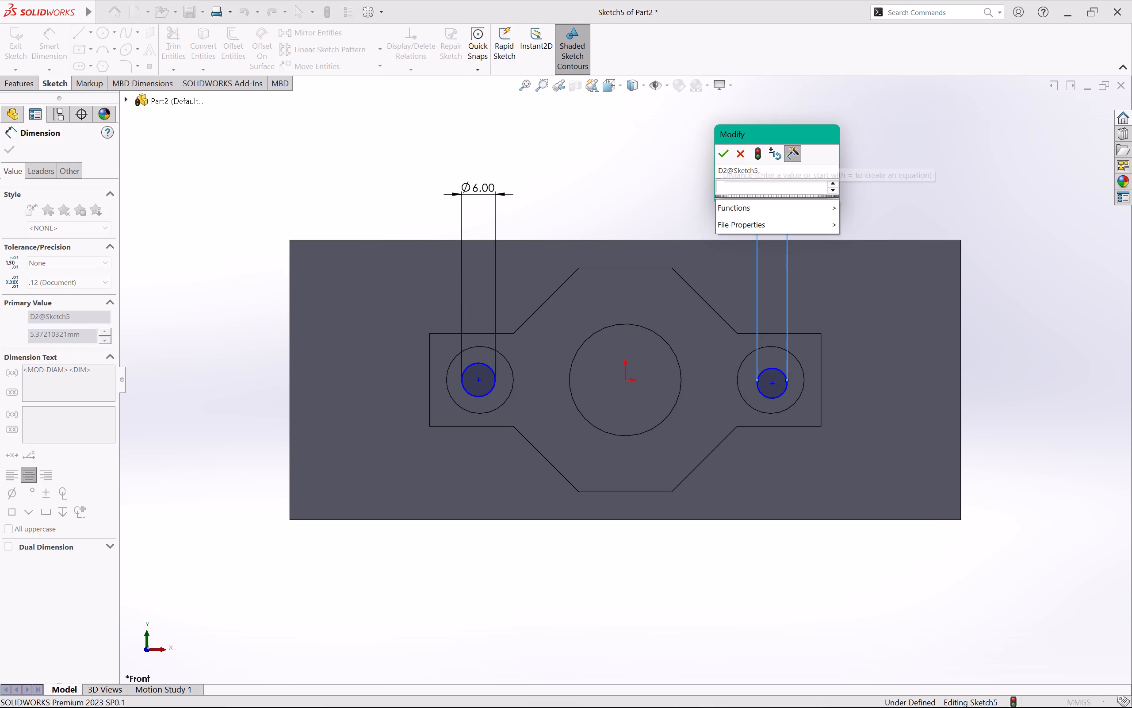
key(6)
key(Return)
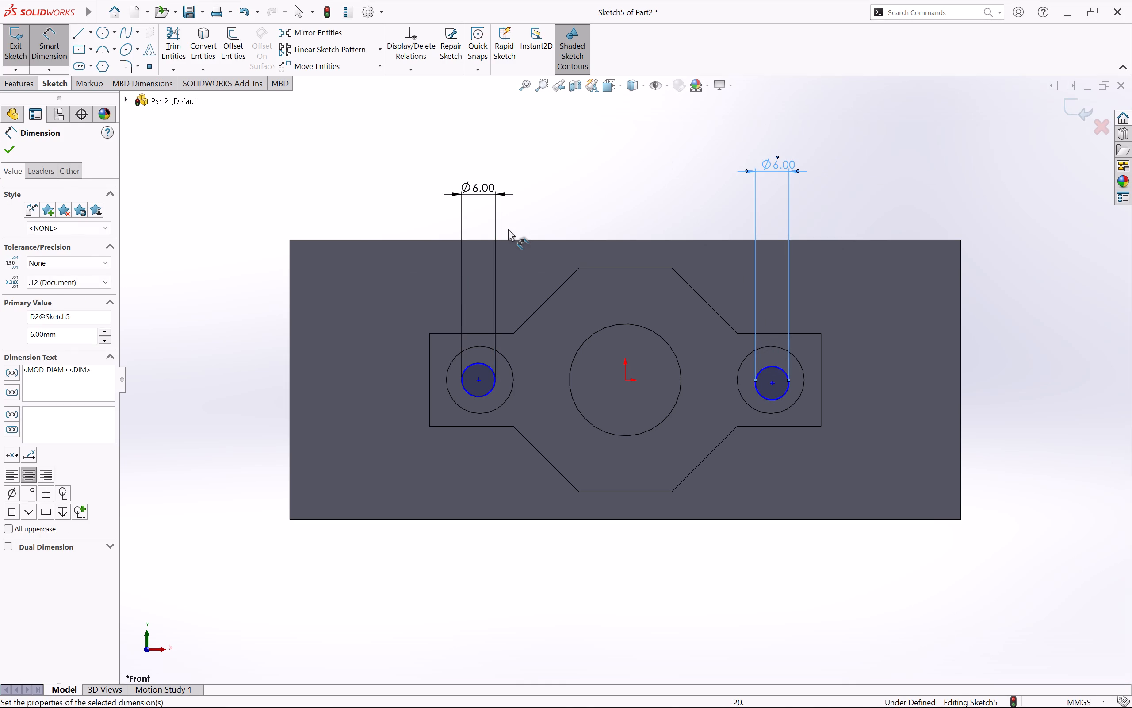
key(Escape)
Add a horizontal relation between the left inner circle's centre, the origin and the right inner circle's centre.
click(480, 378)
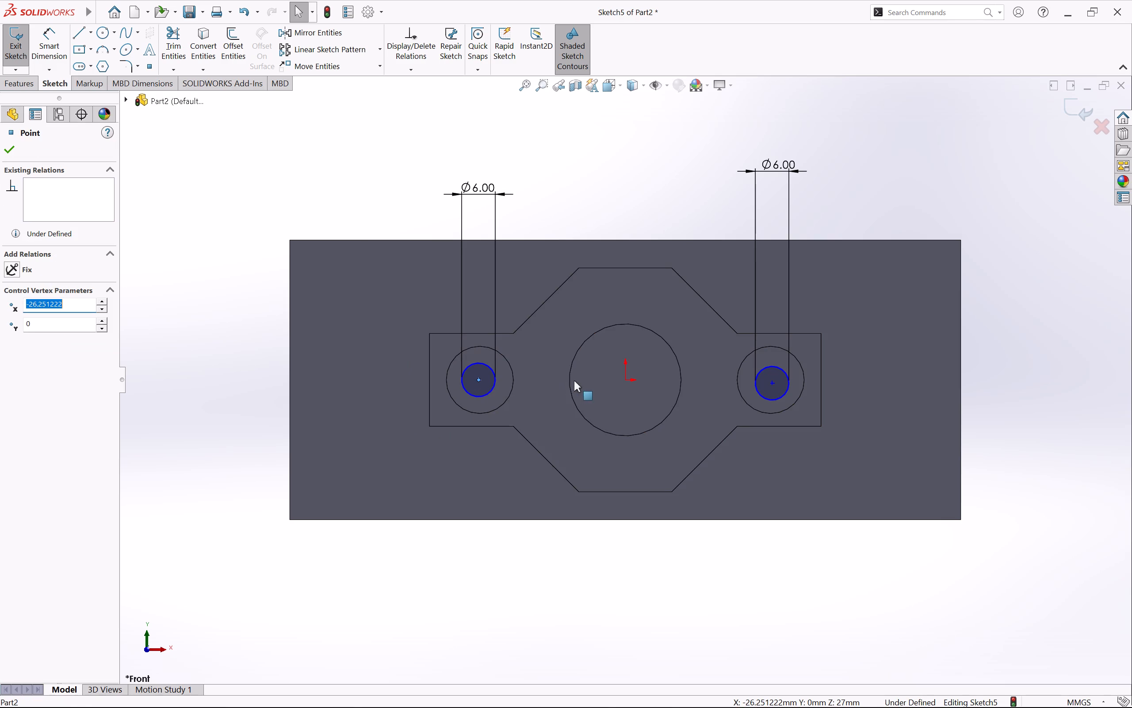
ctrl+click(624, 382)
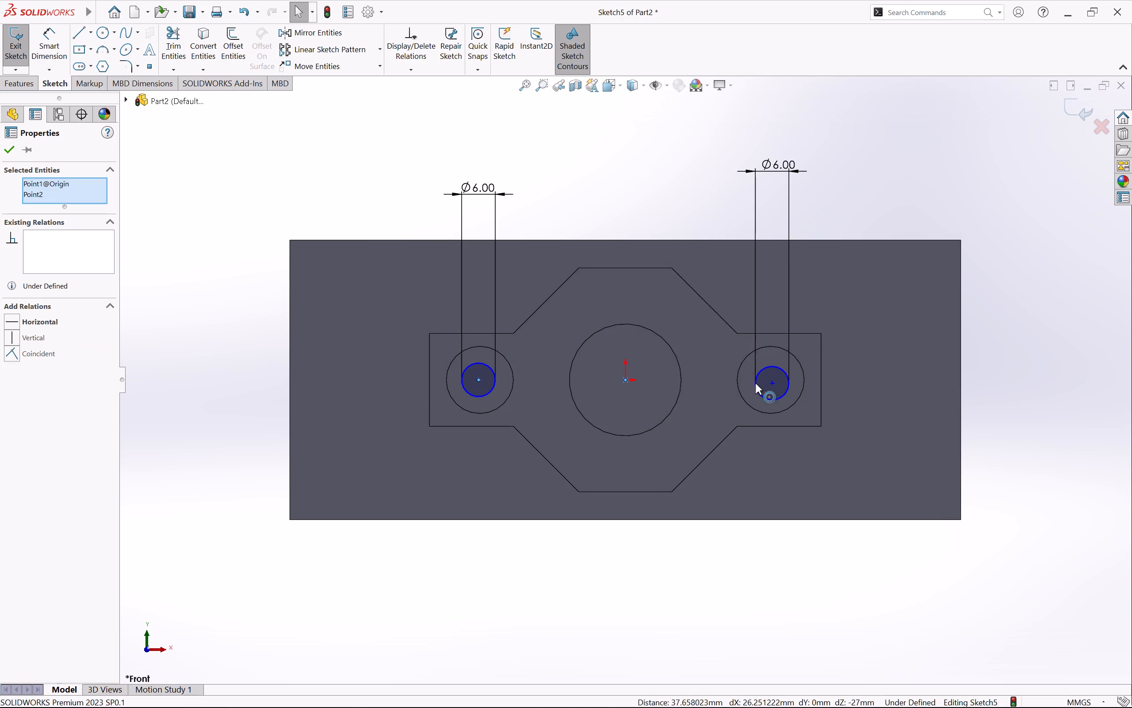
ctrl+click(773, 383)
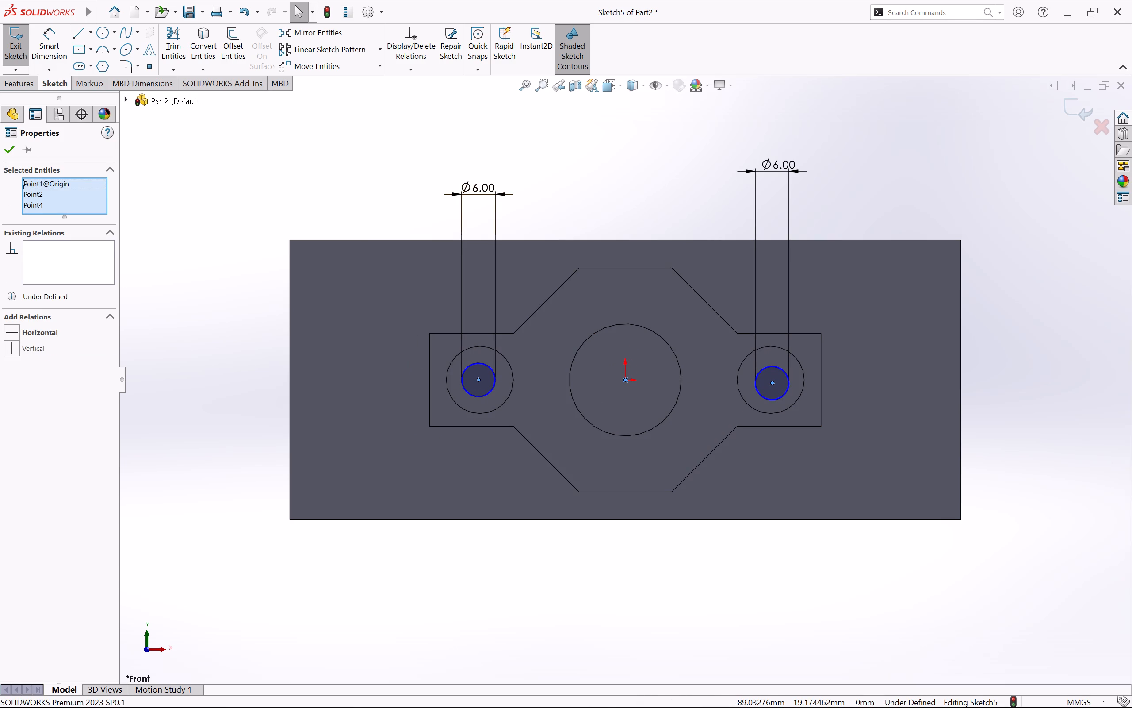
click(10, 327)
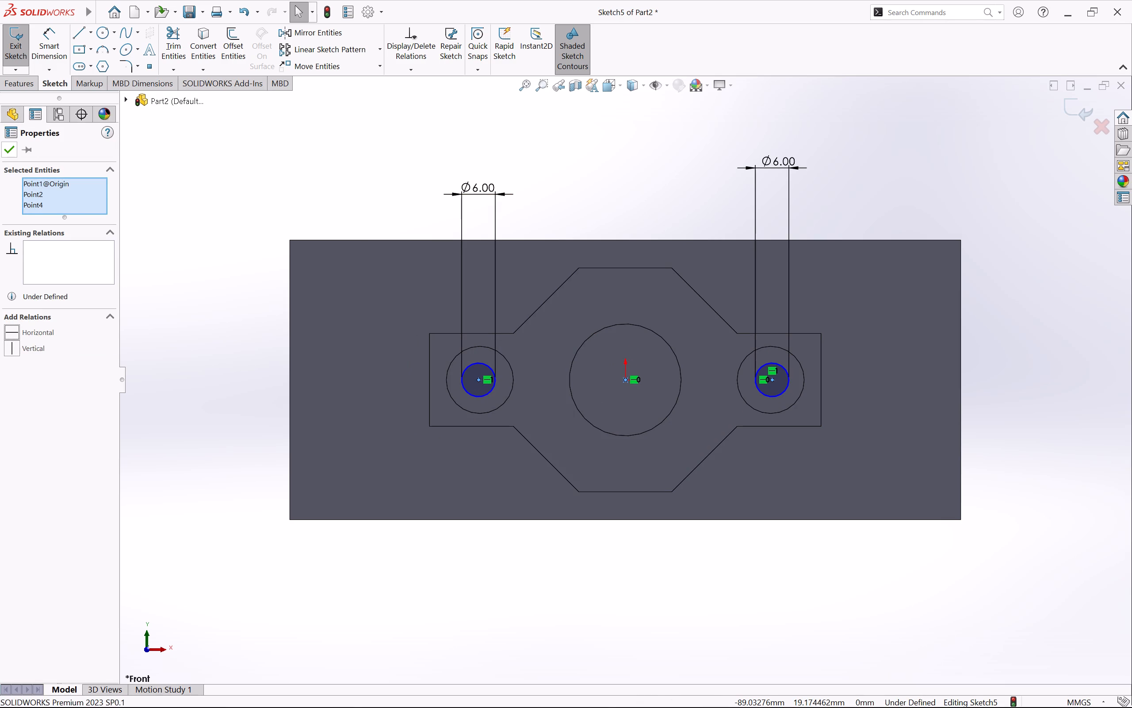
click(2, 153)
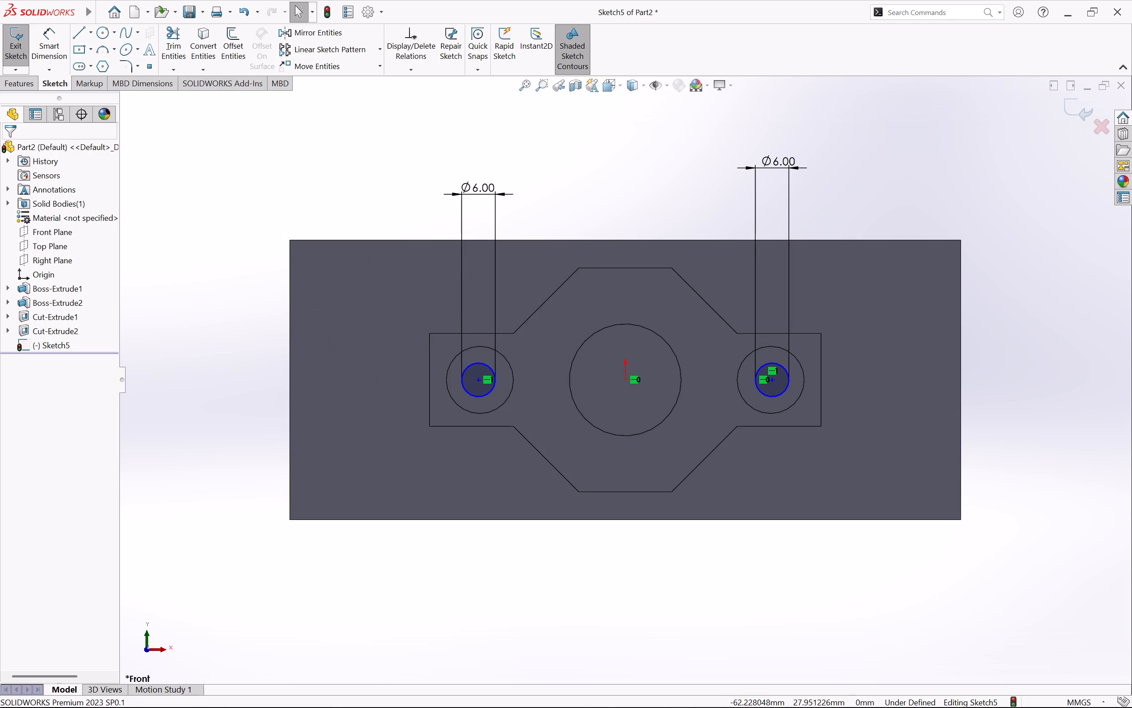
Dimension the horizontal distance from the origin to the left inner circle's centre at 26 mm, placed below the block.
right_drag(291, 217, 291, 119)
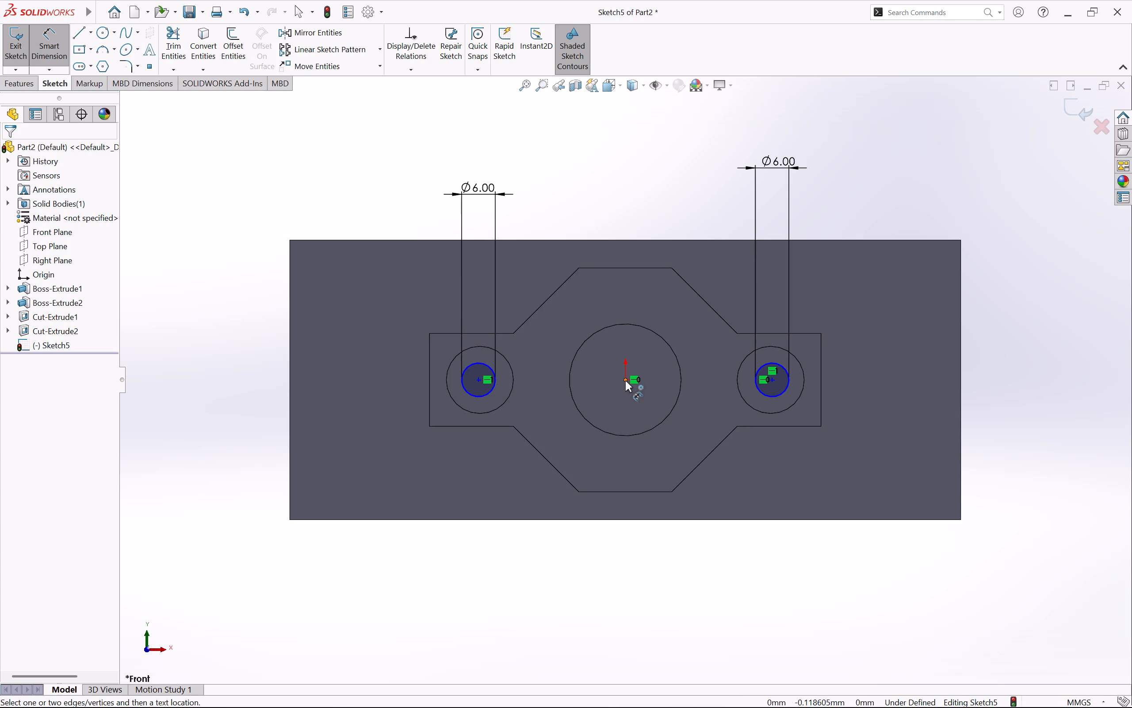
click(625, 381)
click(476, 381)
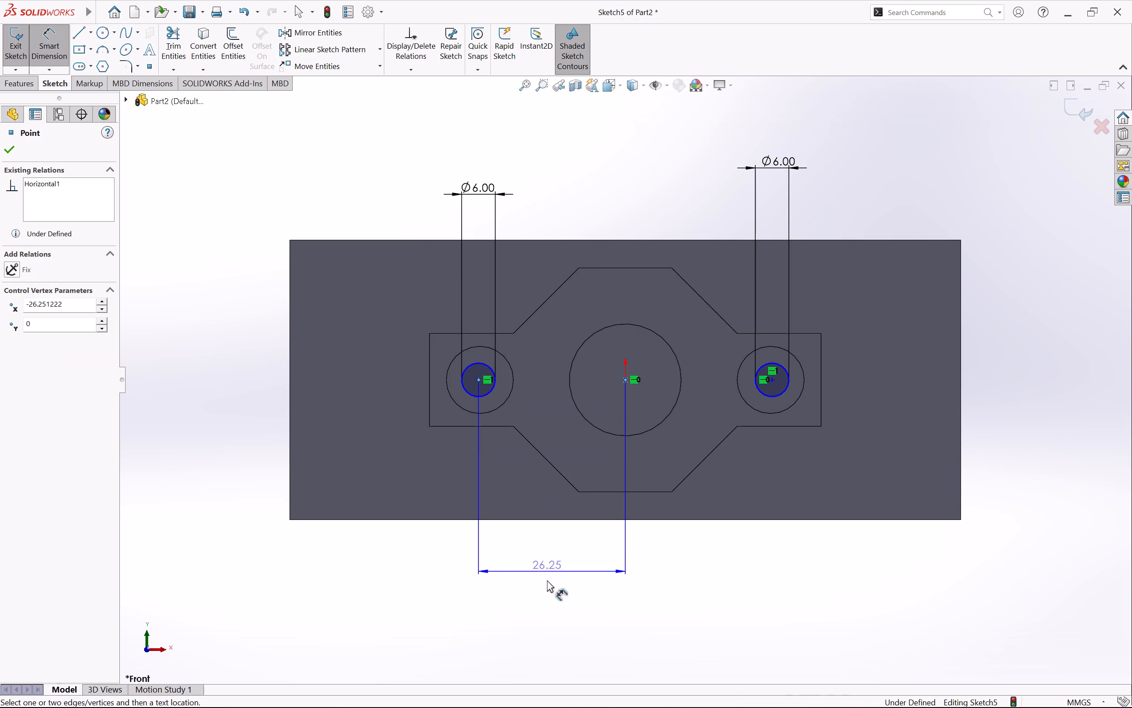
click(558, 576)
key(BackSpace)
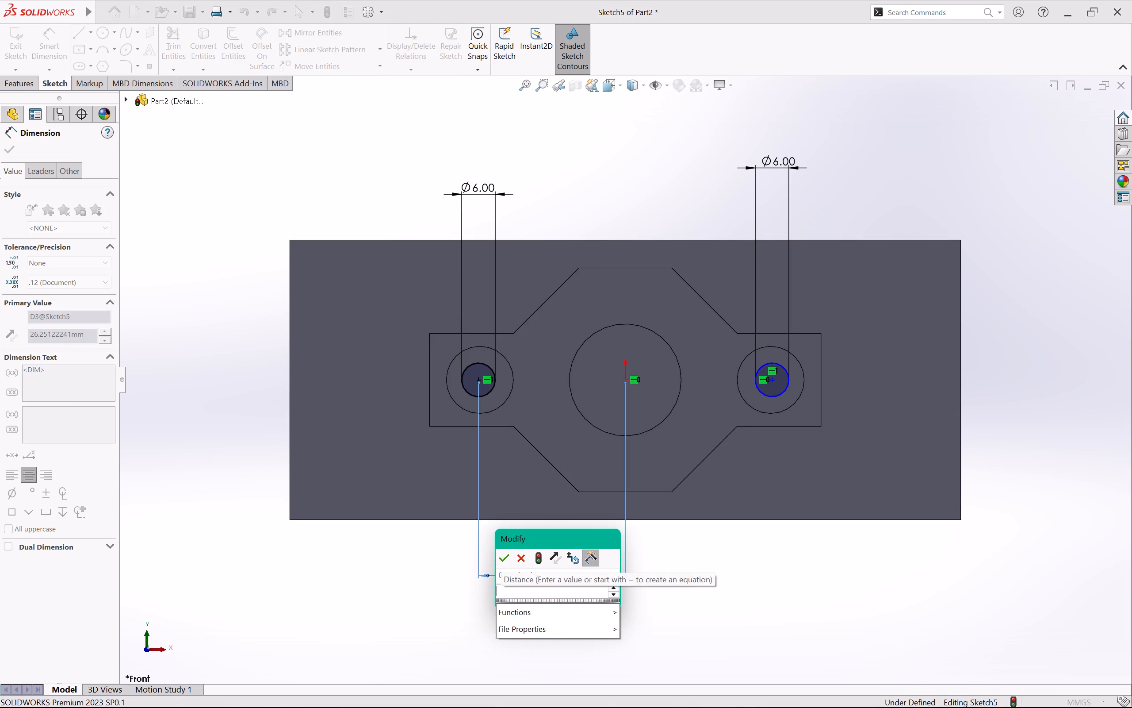
text(26)
key(Return)
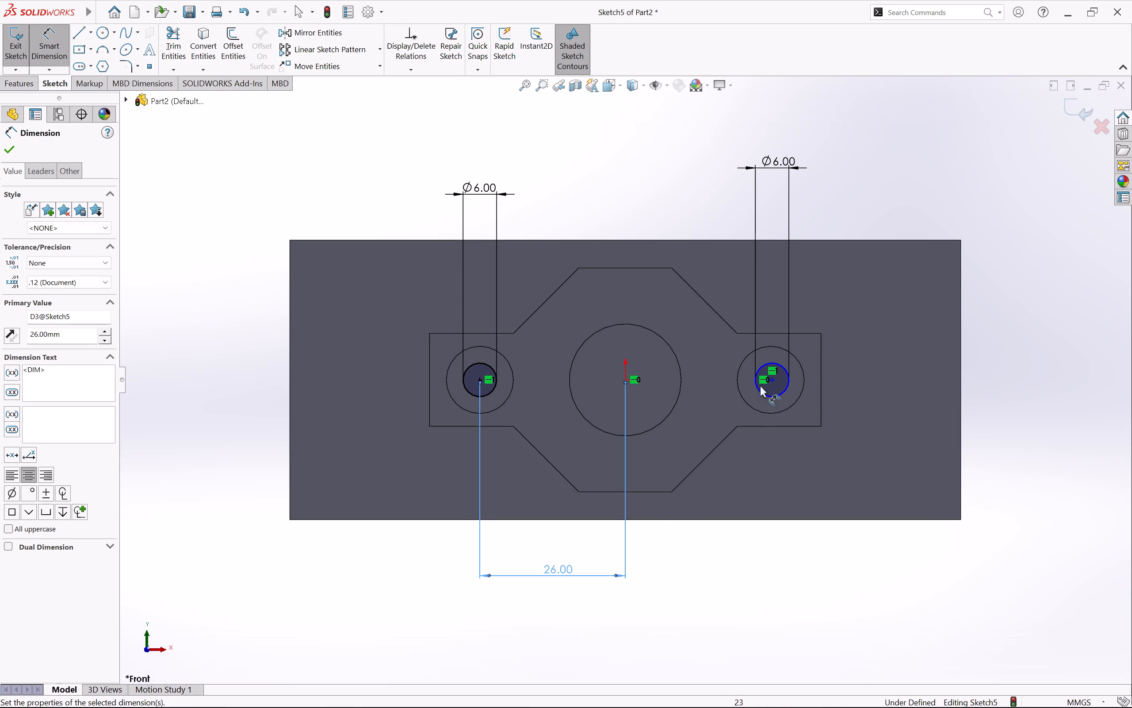
Dimension the horizontal distance from the origin to the right inner circle's centre at 26 mm, placed below the block.
click(773, 379)
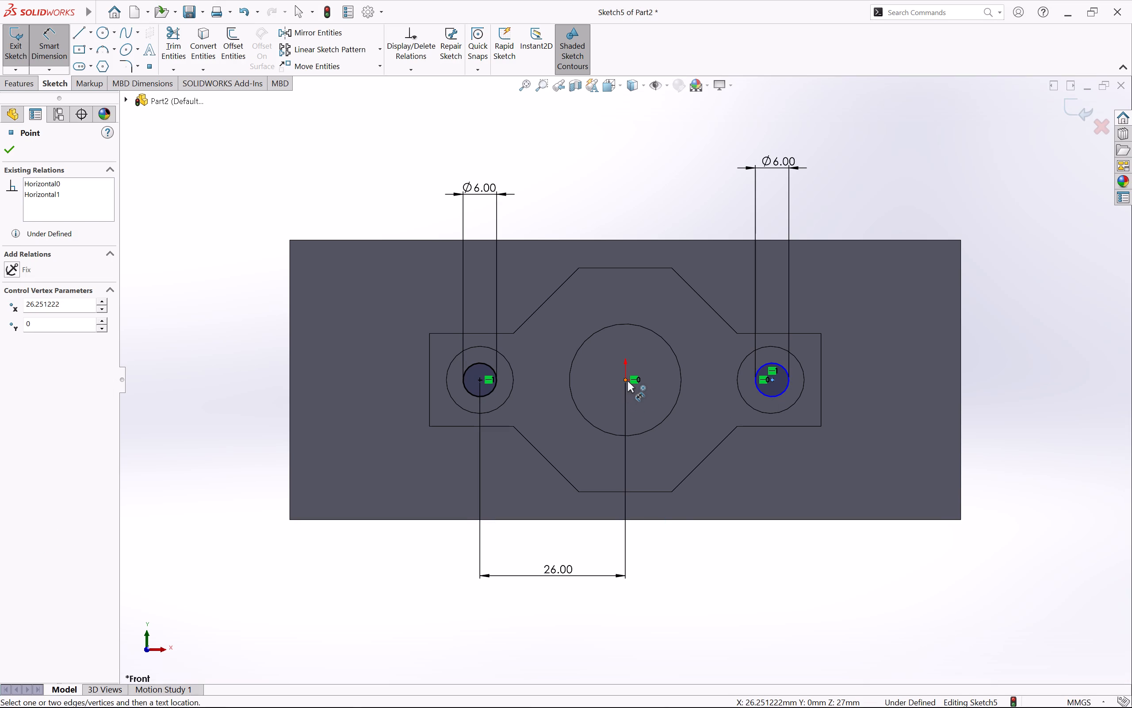
click(627, 381)
click(686, 570)
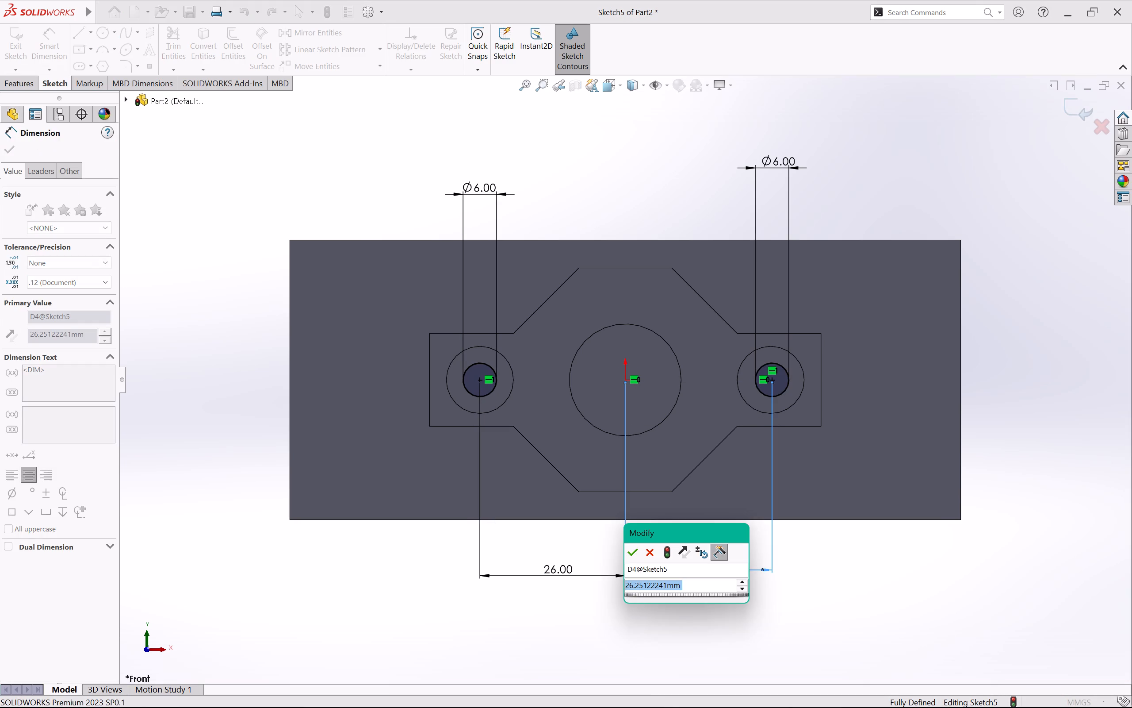
key(BackSpace)
text(26)
key(Return)
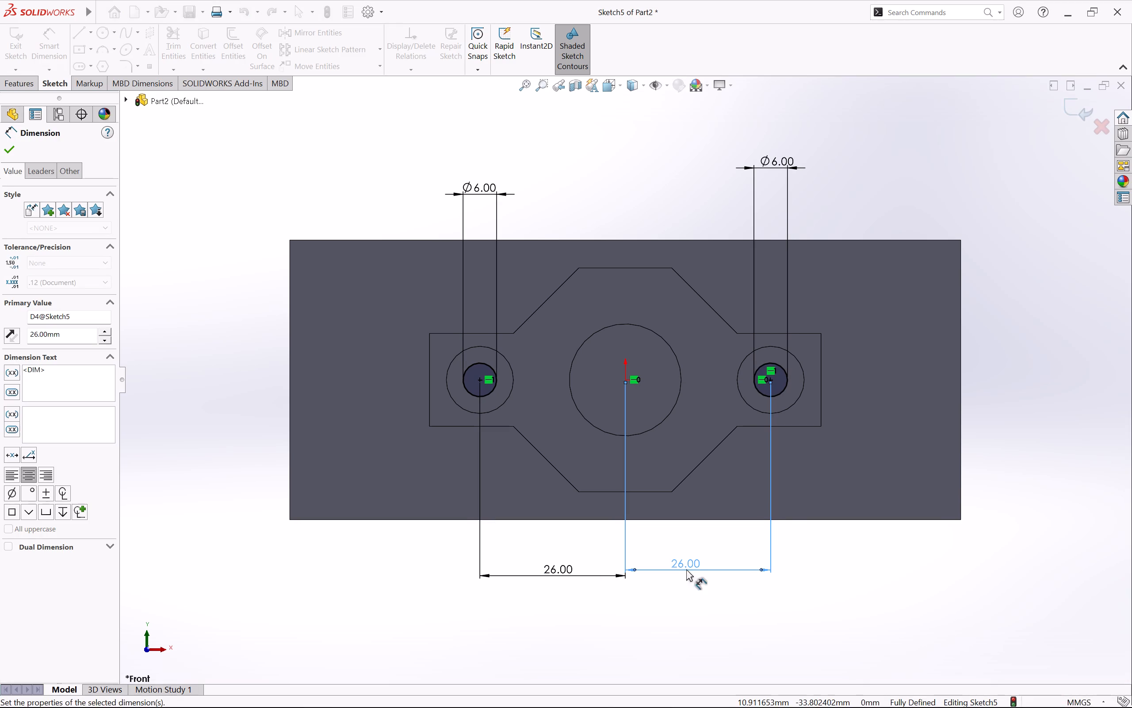
click(310, 196)
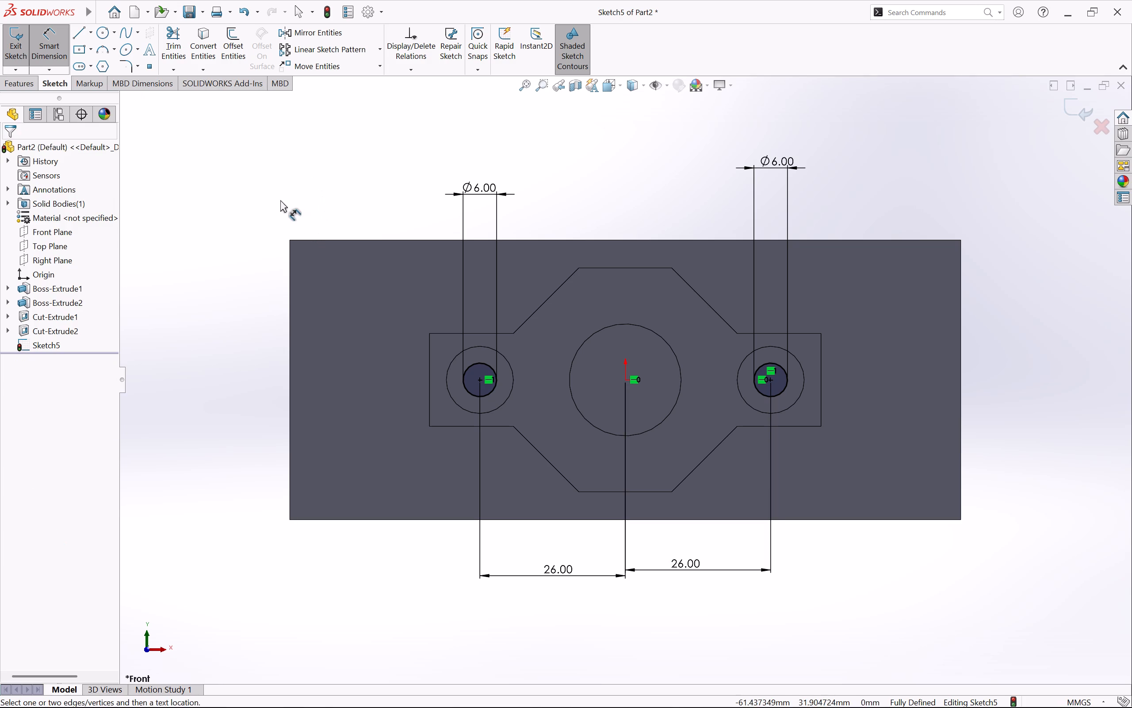
Exit the sketch and cut-extrude both 6 mm circles downward to a blind depth of 25 mm.
click(17, 54)
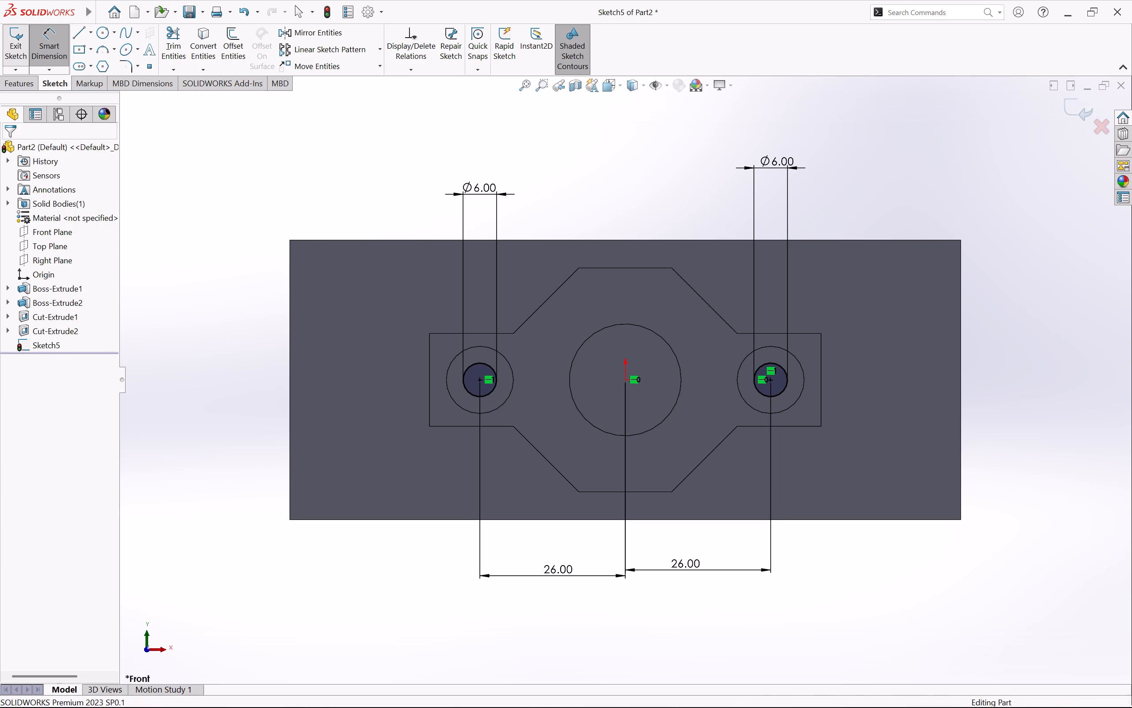
middle_drag(209, 251, 184, 165)
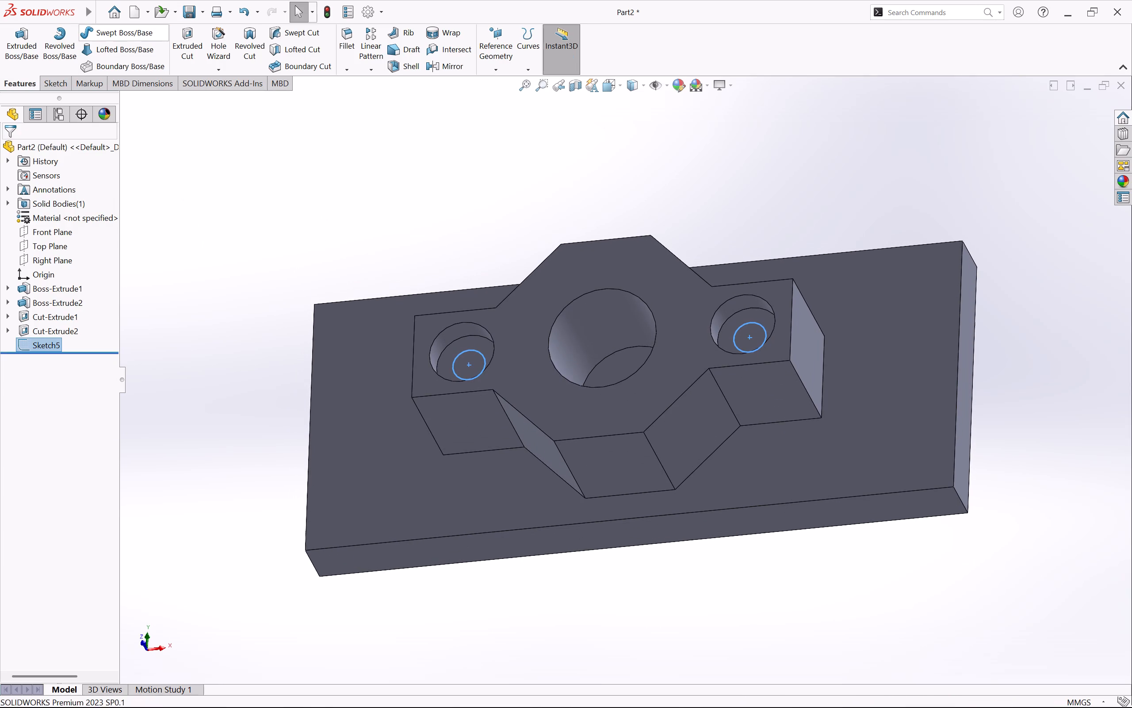
click(193, 34)
middle_drag(245, 299, 247, 197)
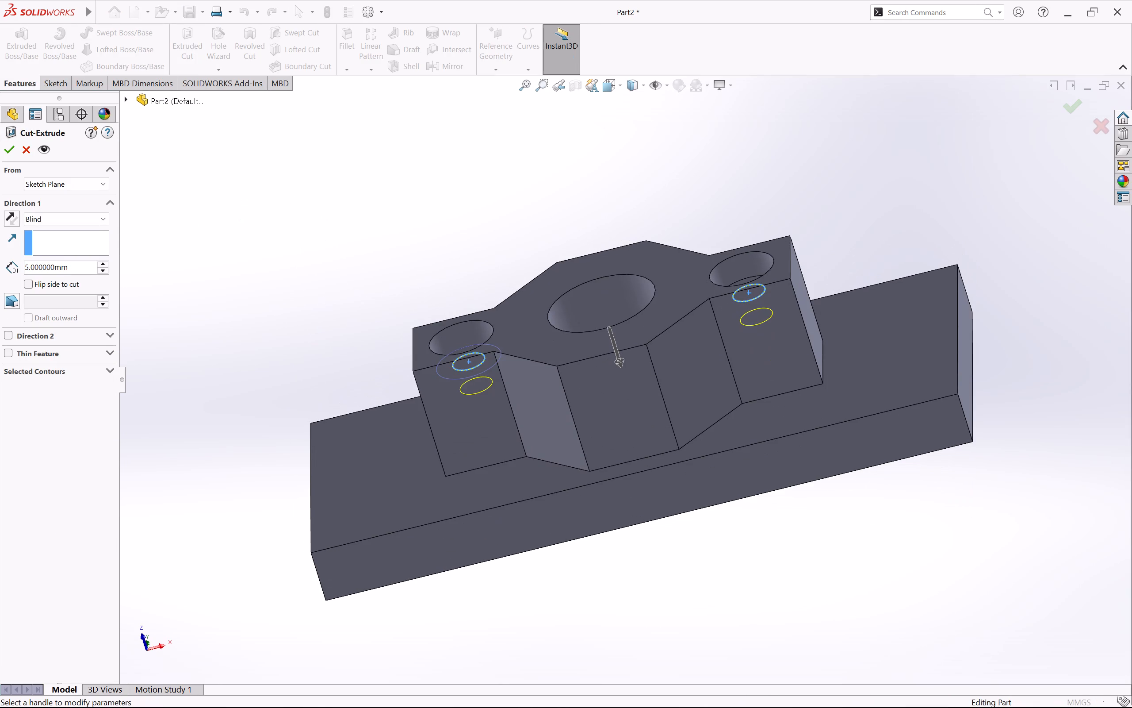
middle_drag(263, 404, 251, 345)
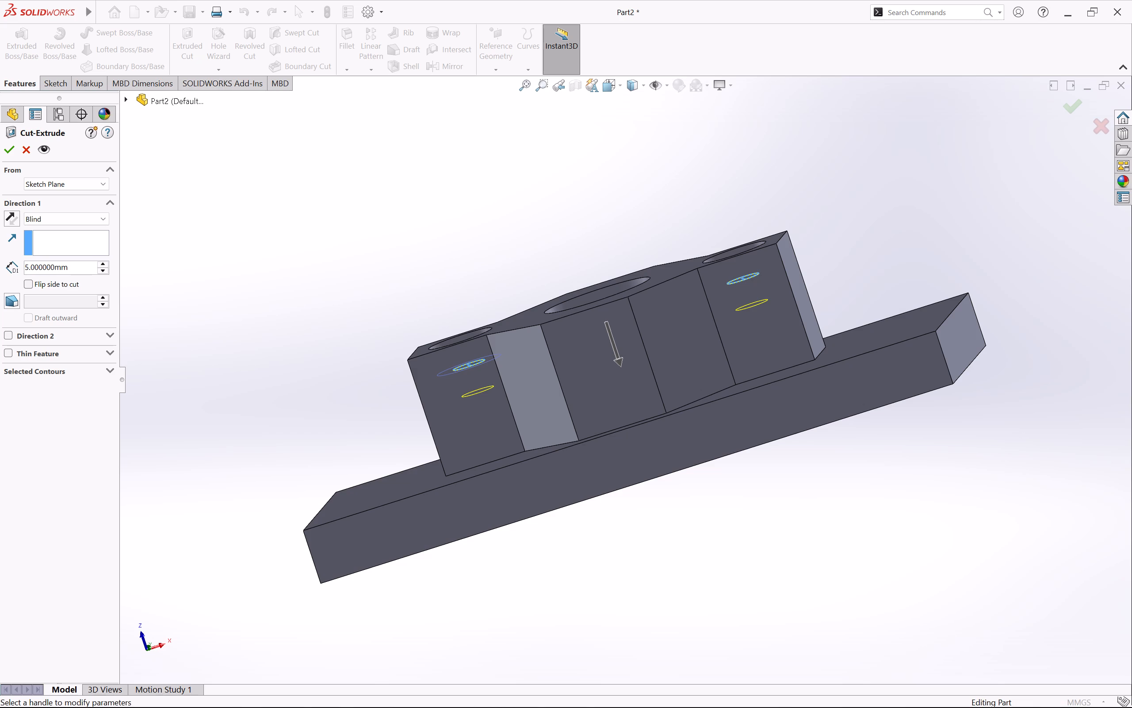
click(74, 267)
drag(74, 267, 0, 286)
key(BackSpace)
text(25)
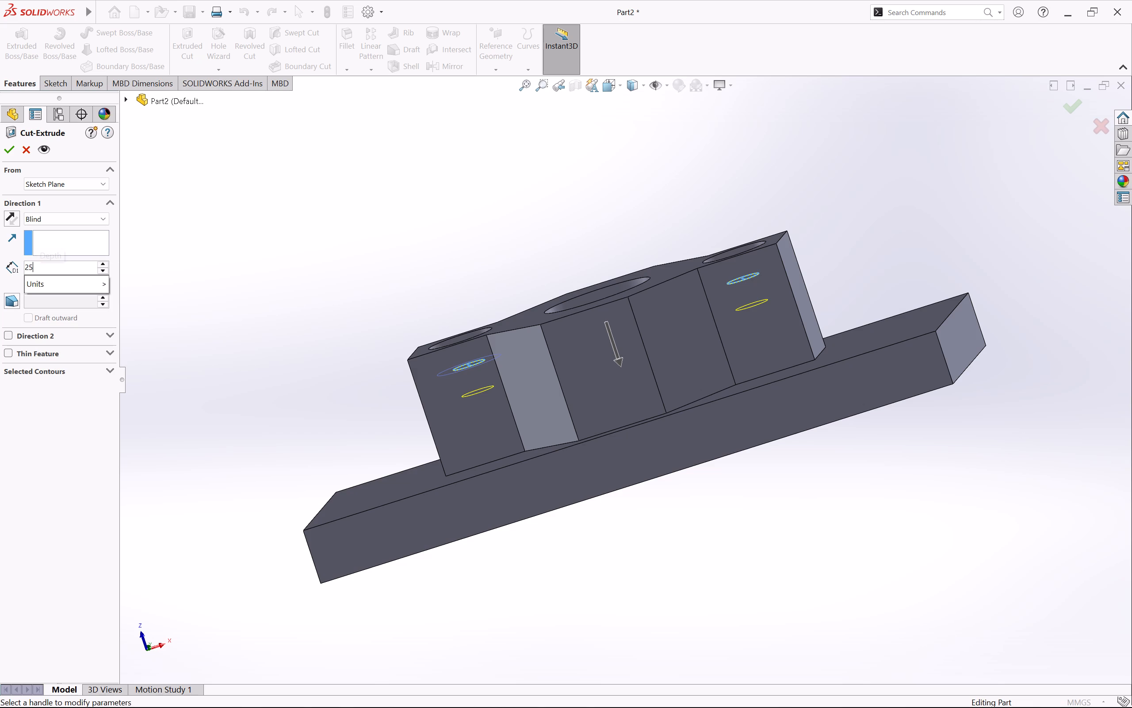
key(Return)
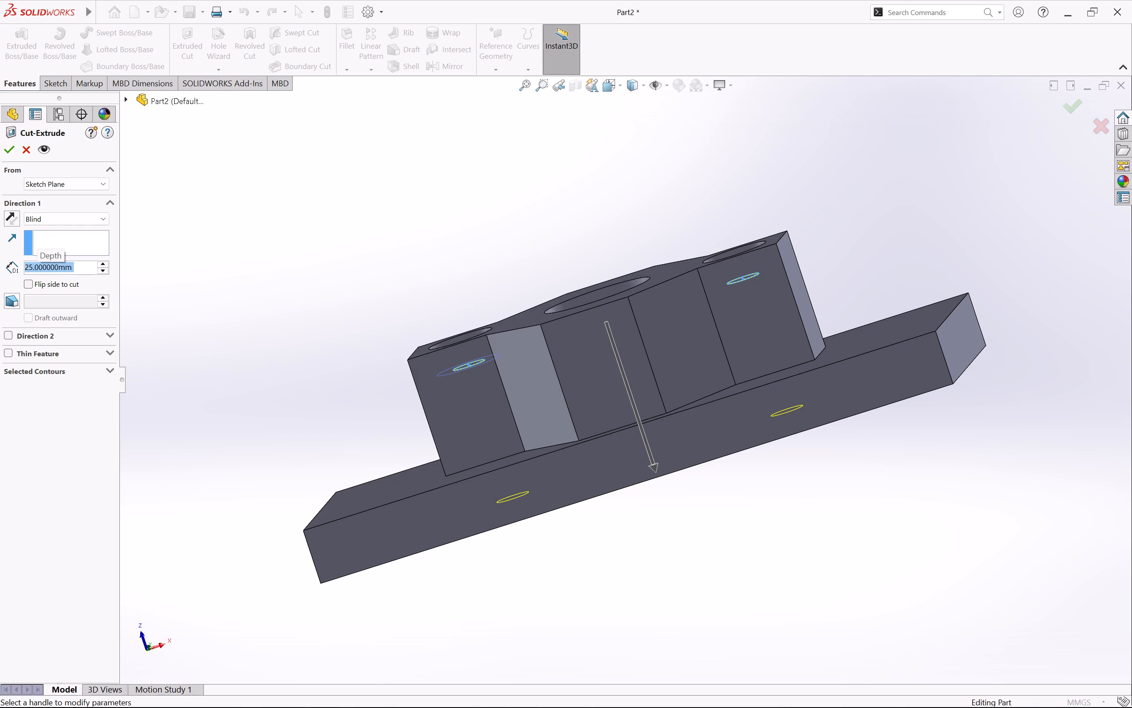
click(14, 149)
Examine the stepped arm holes and the overall part from several angles.
middle_drag(716, 508, 772, 604)
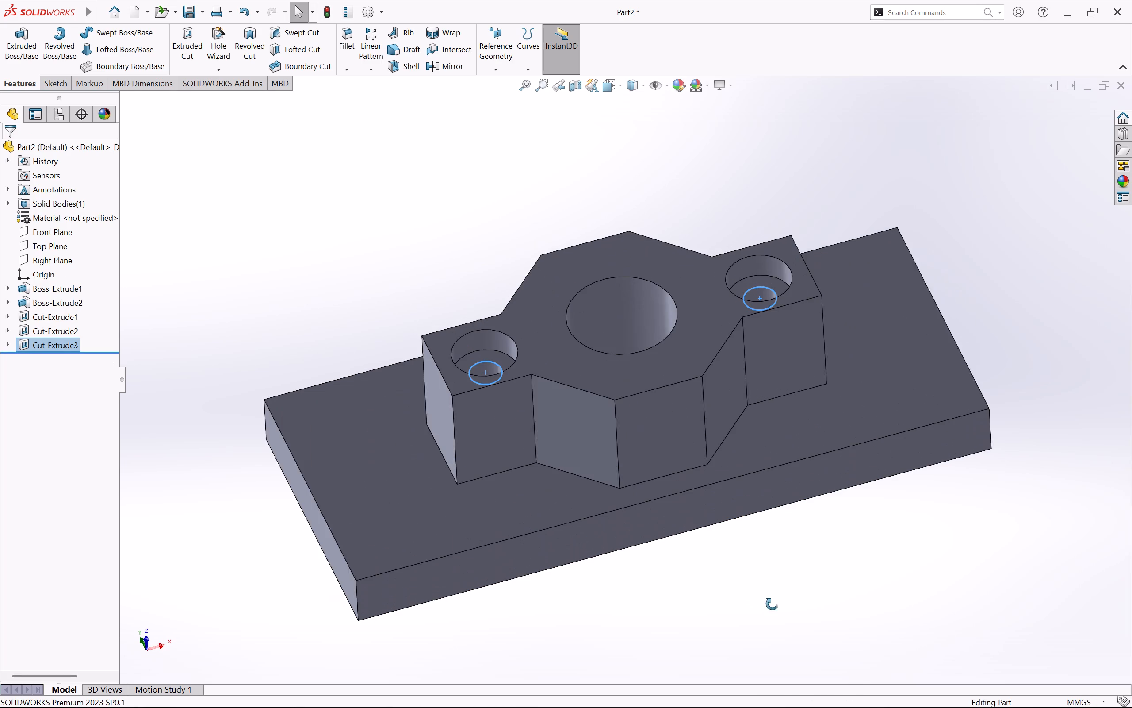
middle_drag(772, 604, 769, 606)
click(742, 578)
middle_drag(744, 591, 731, 644)
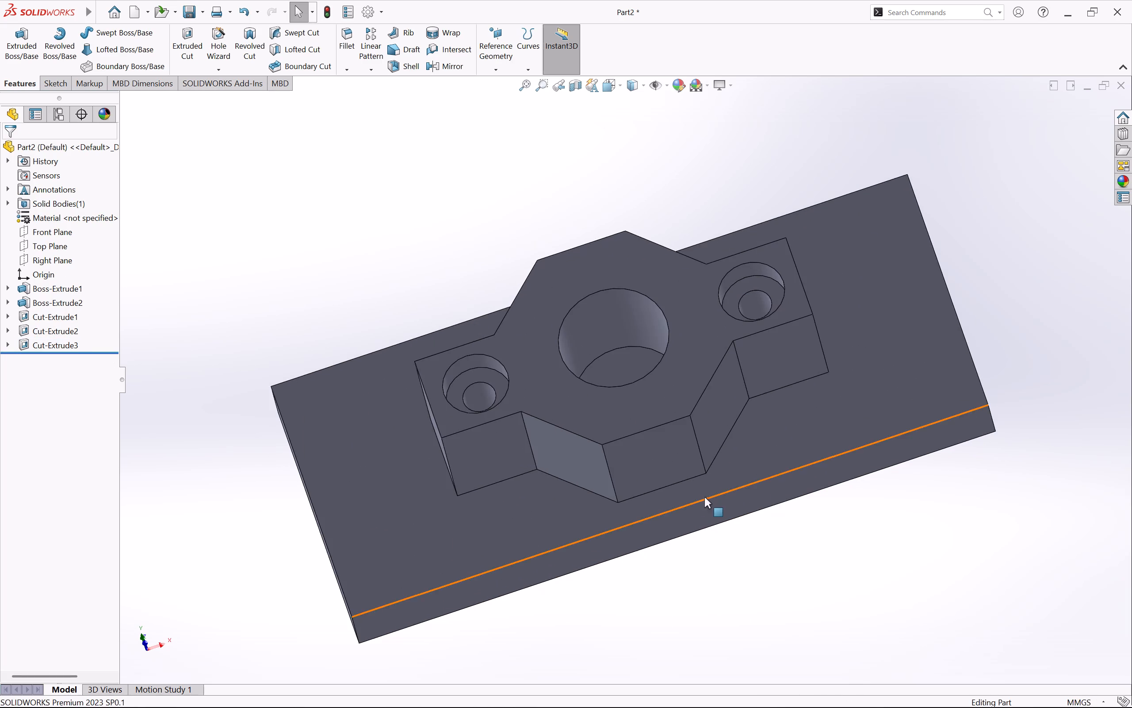
scroll(705, 497, up, 2)
click(866, 281)
middle_drag(881, 279, 873, 328)
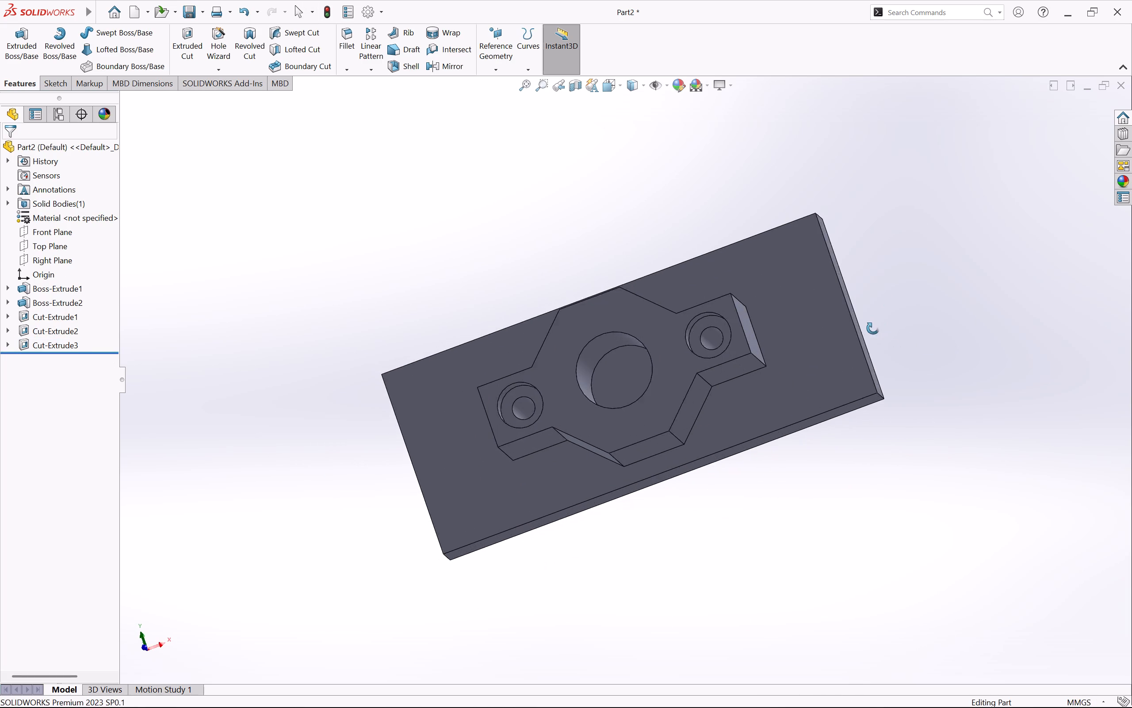
middle_drag(873, 328, 870, 289)
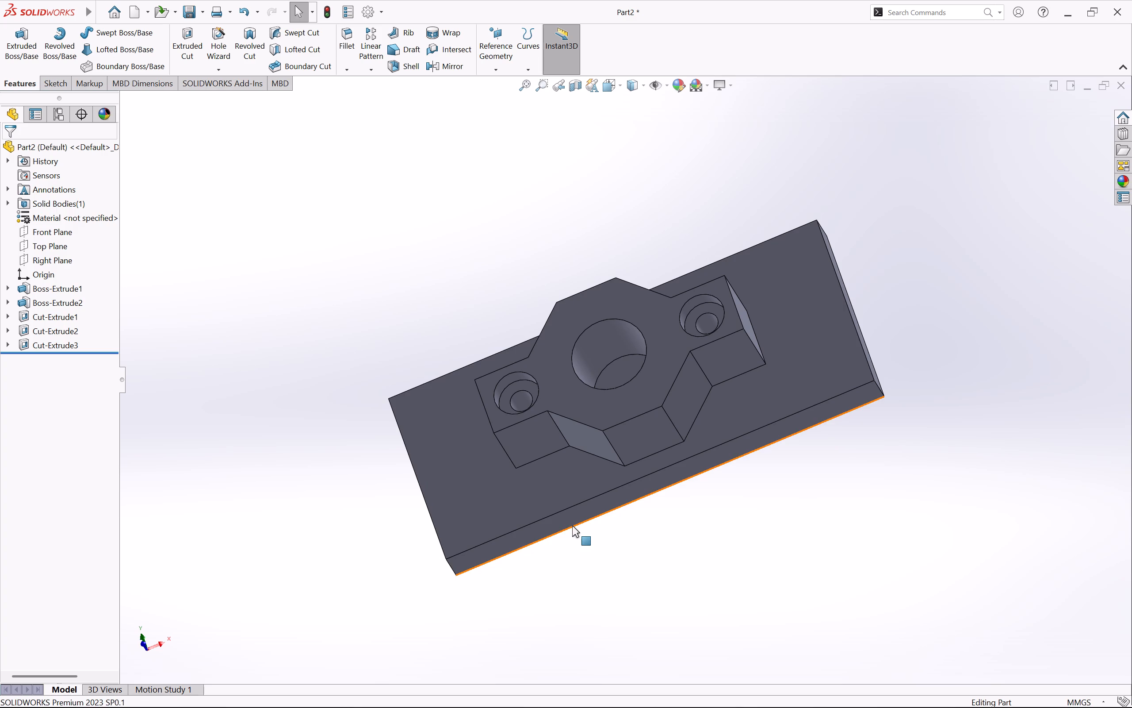
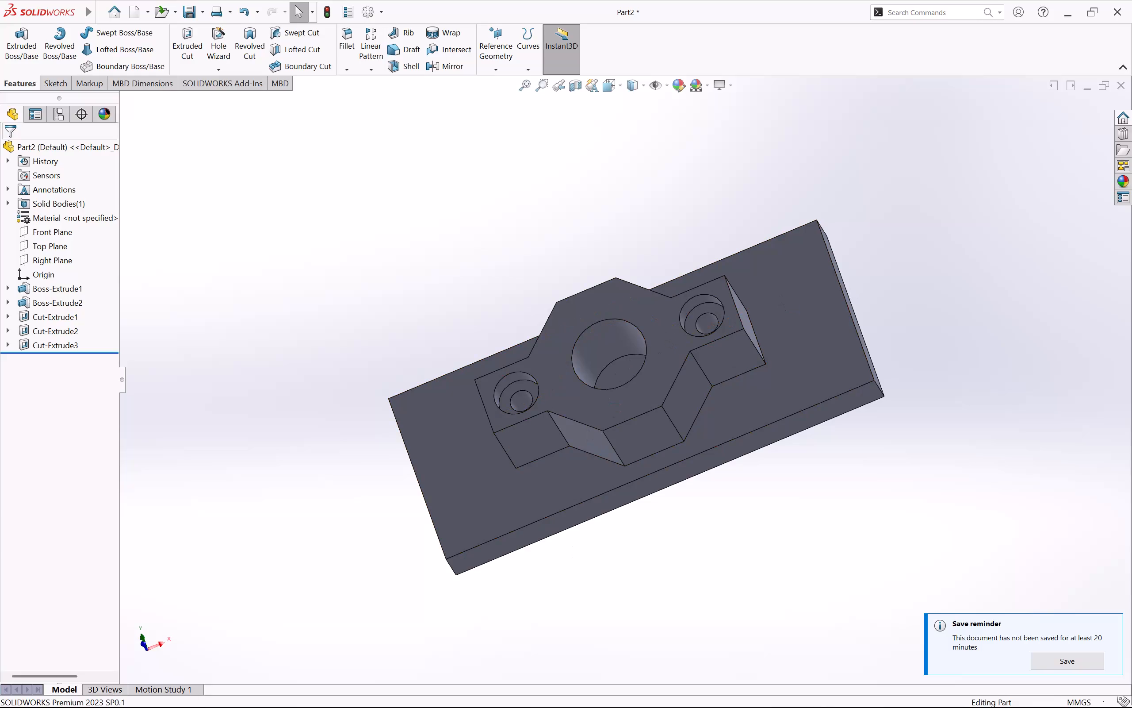
Start a sketch on the block face around the boss and draw four circles, about 7 to 8.5 mm in diameter, one near each corner.
middle_drag(933, 258, 933, 363)
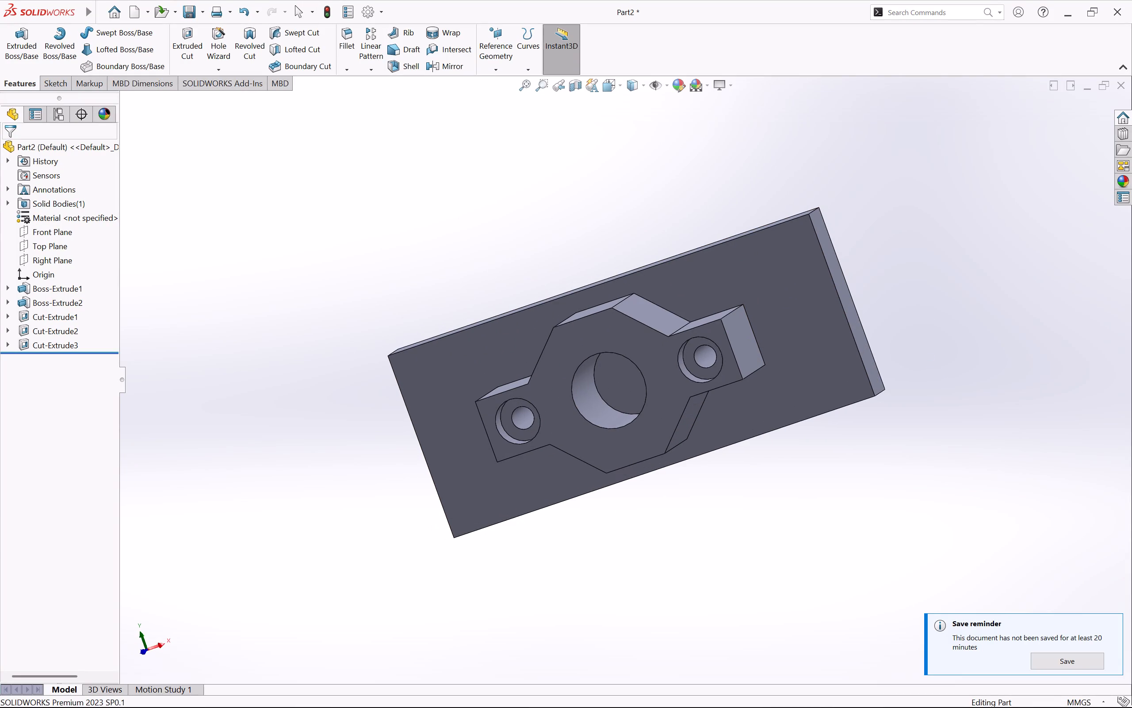
right_click(823, 302)
click(850, 287)
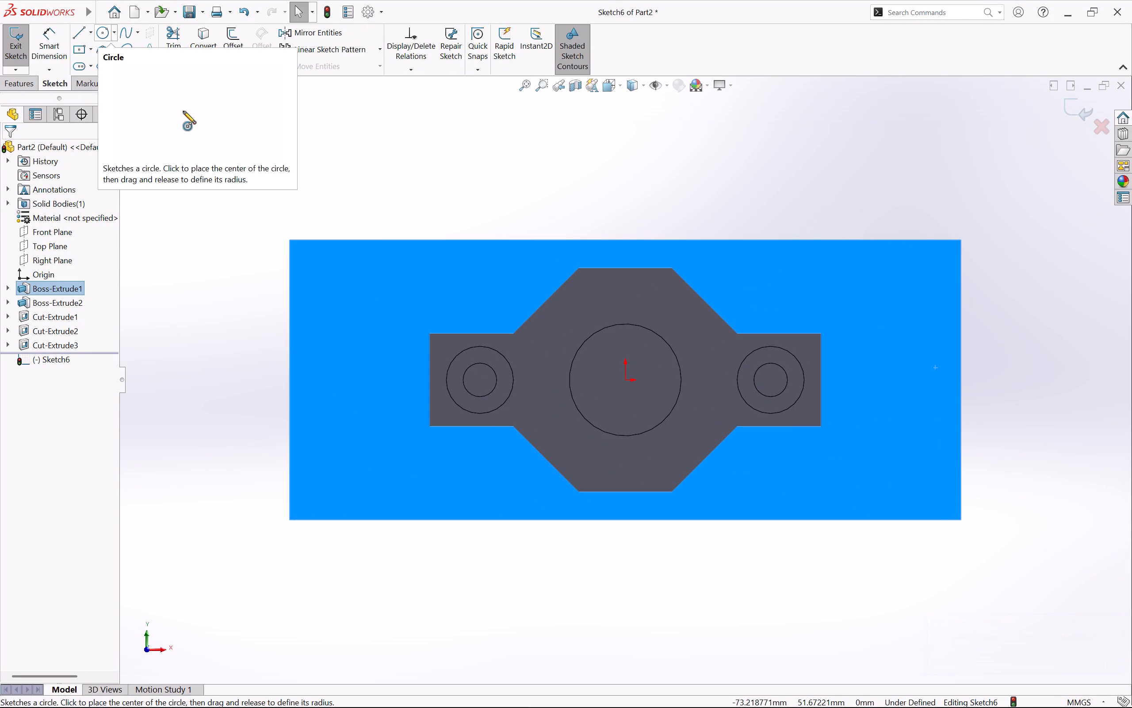
click(101, 36)
click(906, 284)
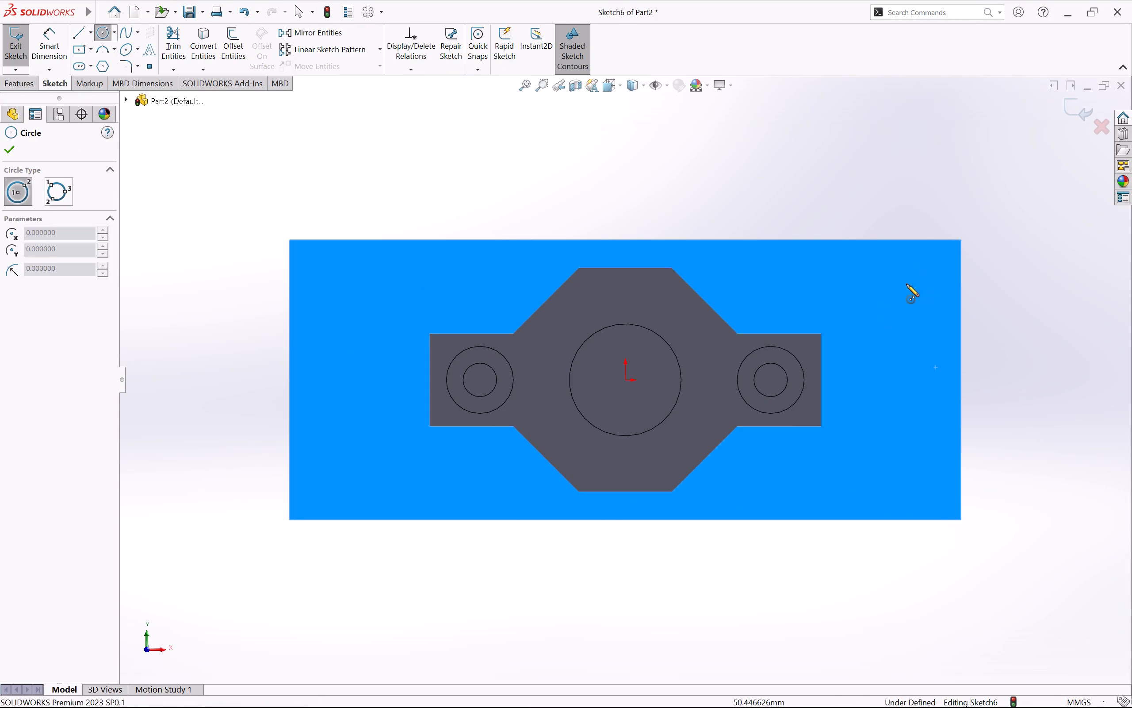
click(924, 295)
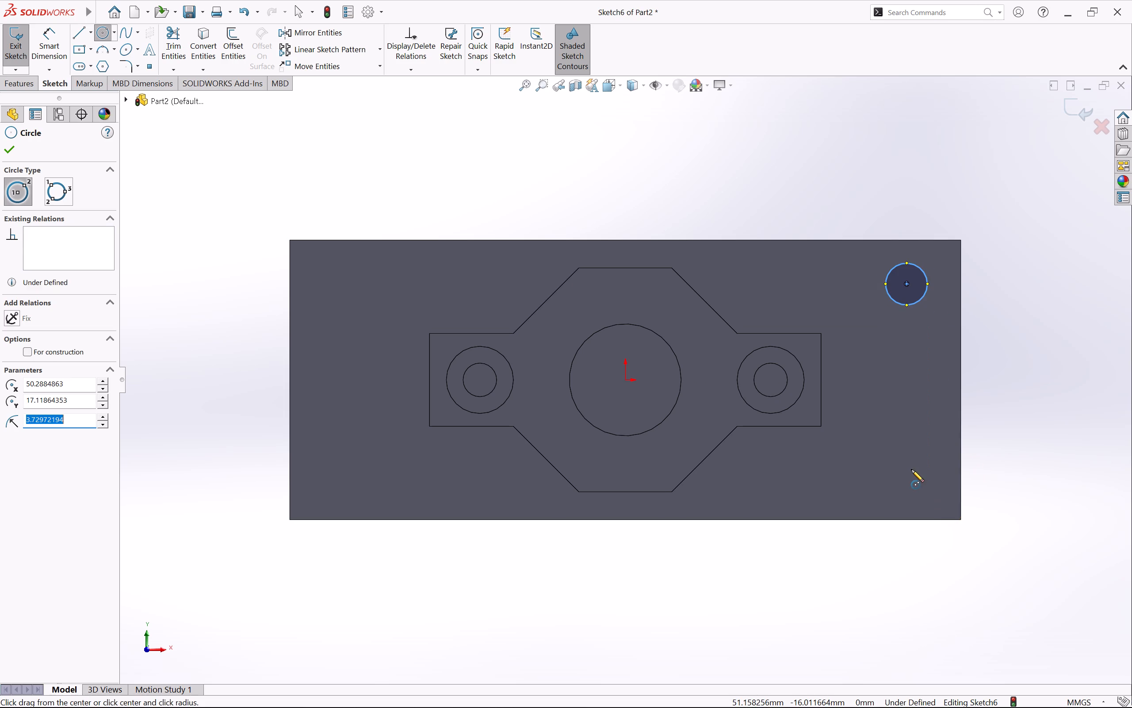
click(907, 479)
click(929, 485)
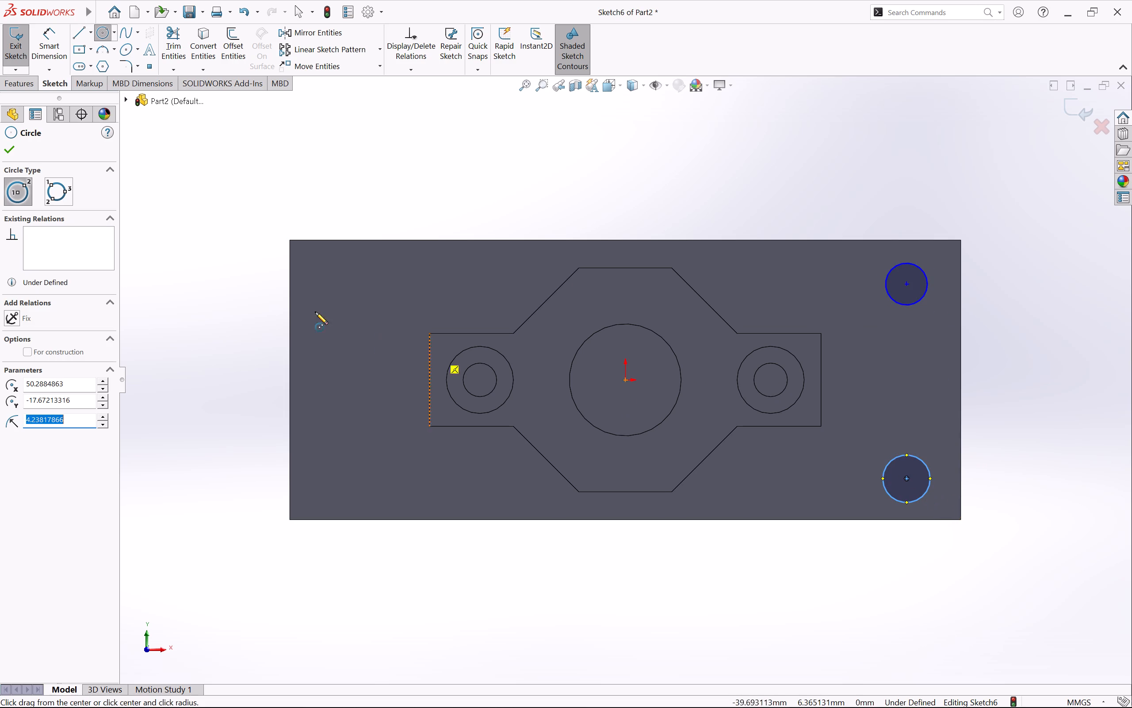
click(330, 270)
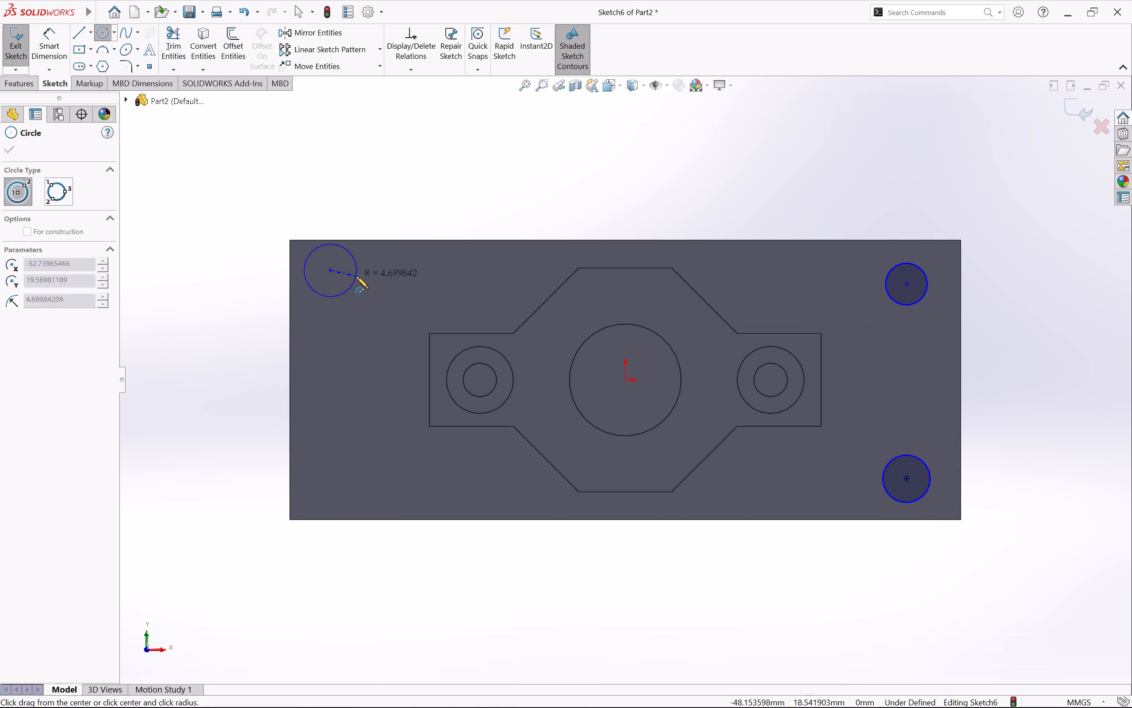
click(350, 274)
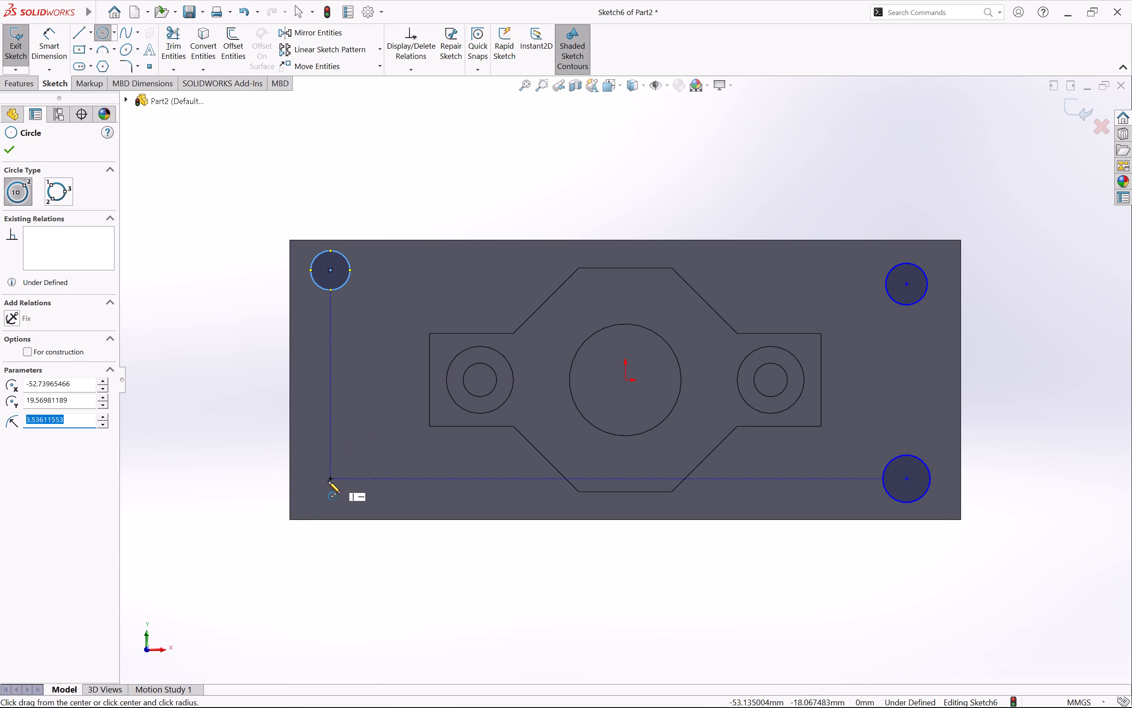
click(328, 481)
click(353, 479)
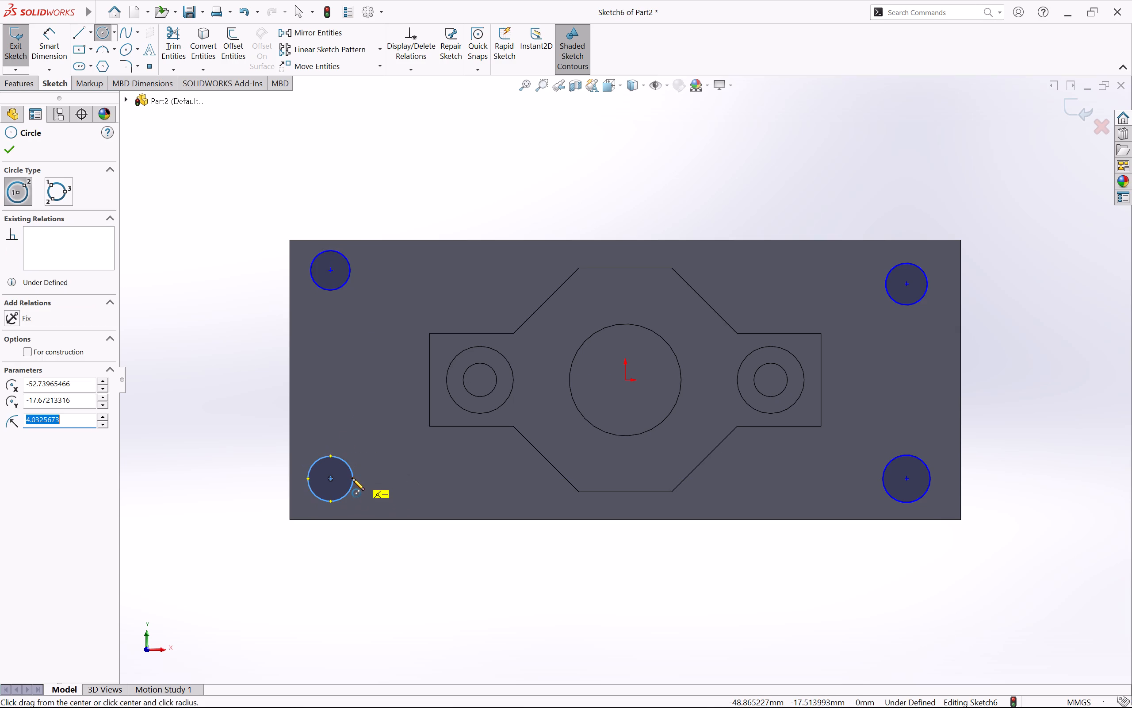
key(Escape)
Dimension the upper-right corner circle's diameter at 10 mm, placed above the block.
right_drag(658, 188, 658, 113)
click(928, 286)
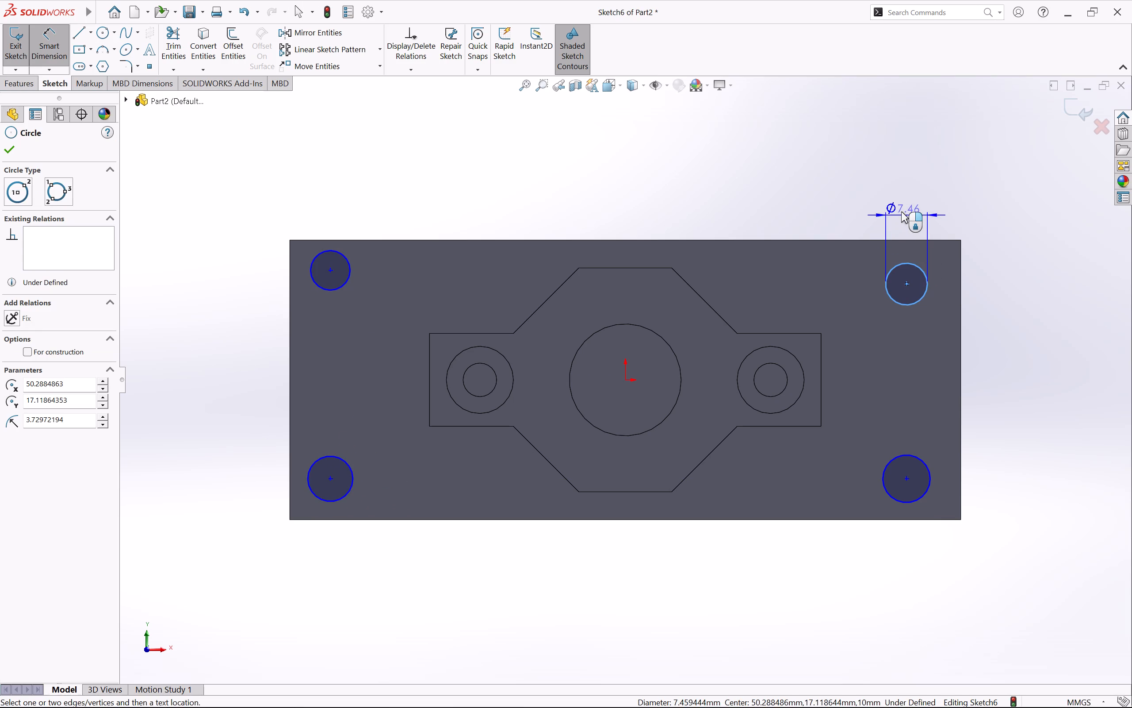
click(903, 206)
key(BackSpace)
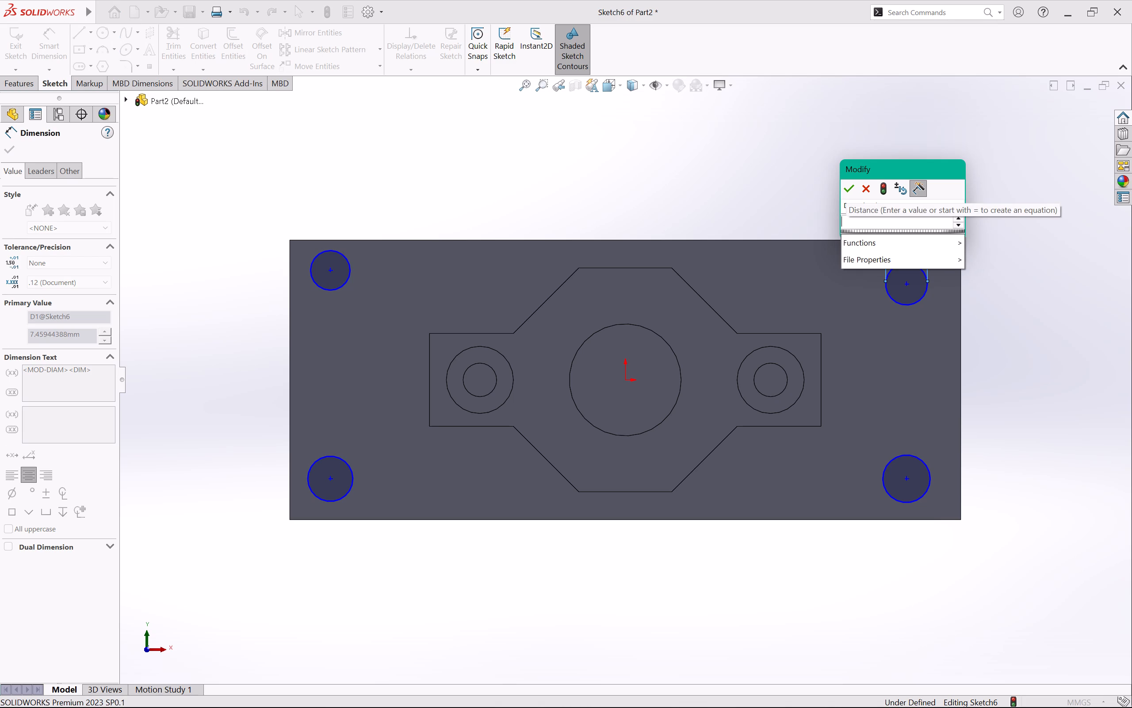
text(10)
key(Return)
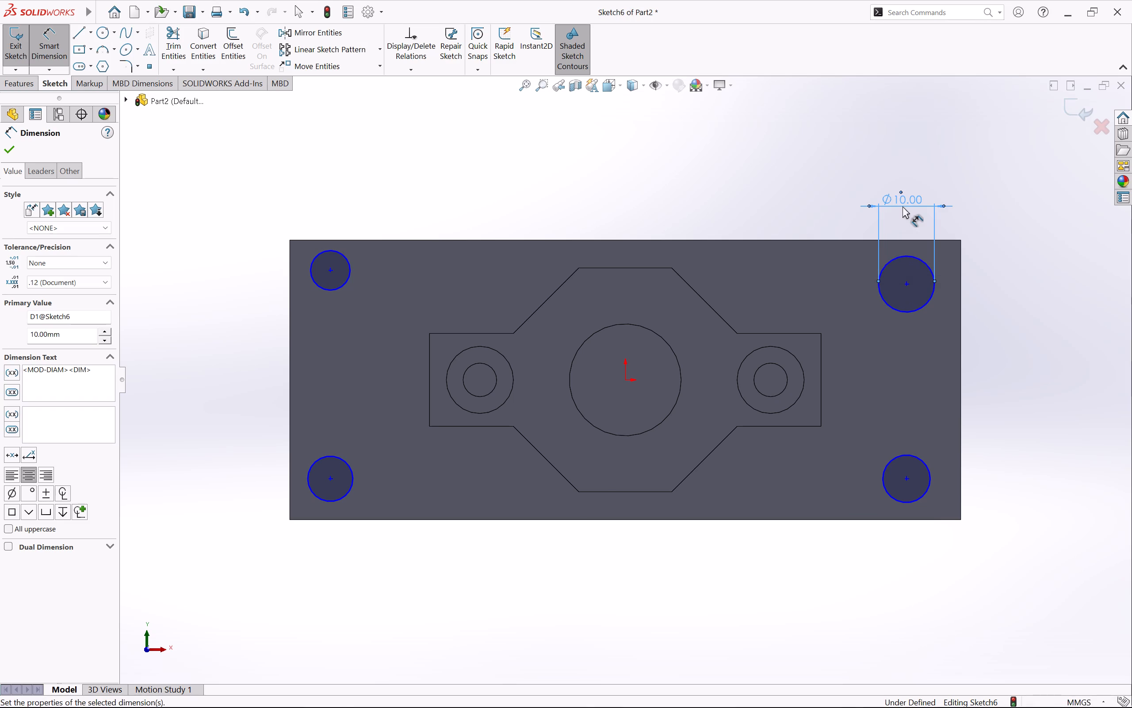
key(Escape)
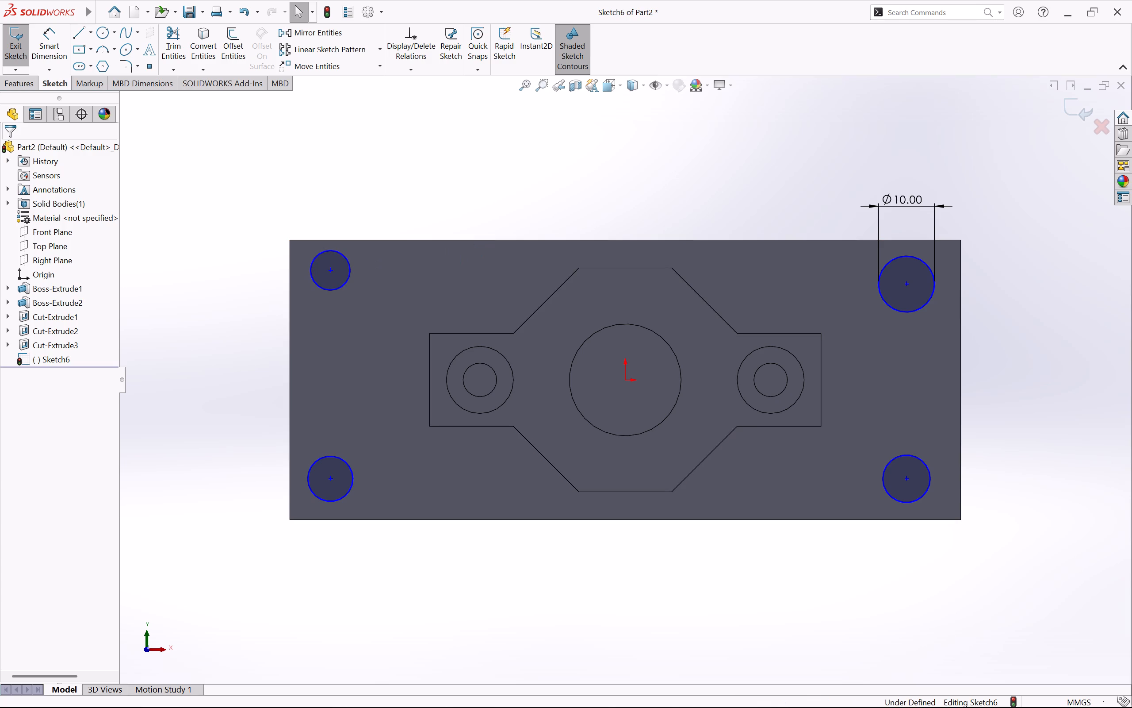
Dimension the vertical distance from the upper-right circle's centre to the block's upper-right corner at 10 mm, placed beside the block.
right_drag(762, 194, 766, 117)
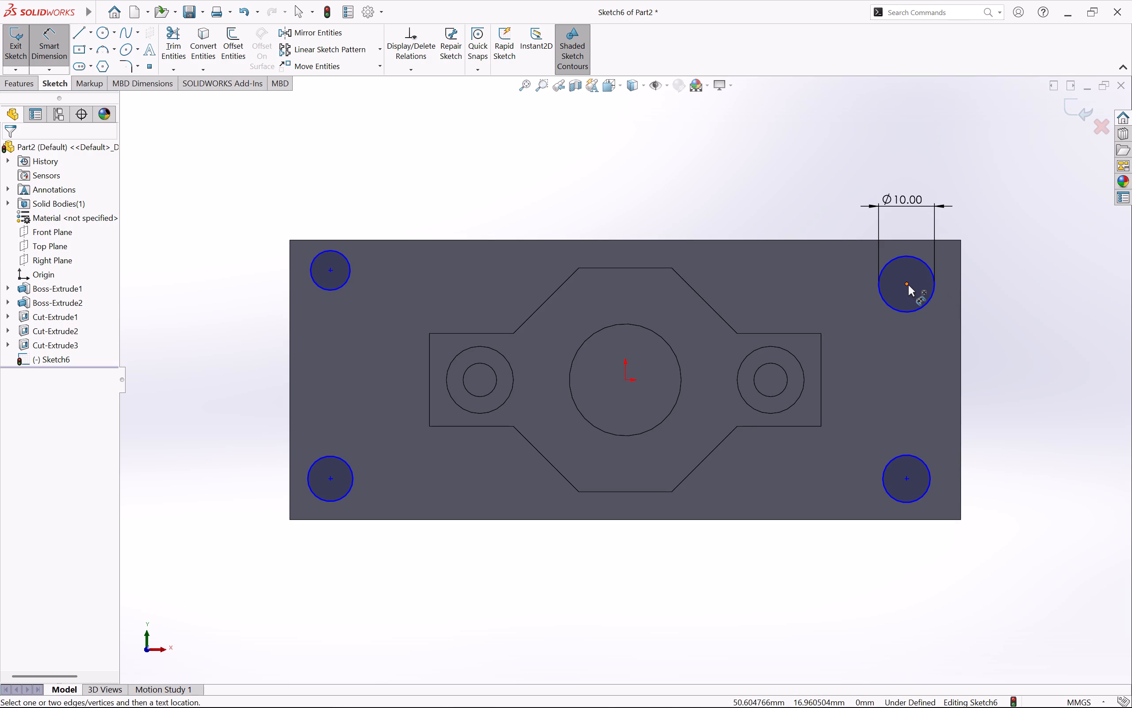
click(907, 284)
click(960, 241)
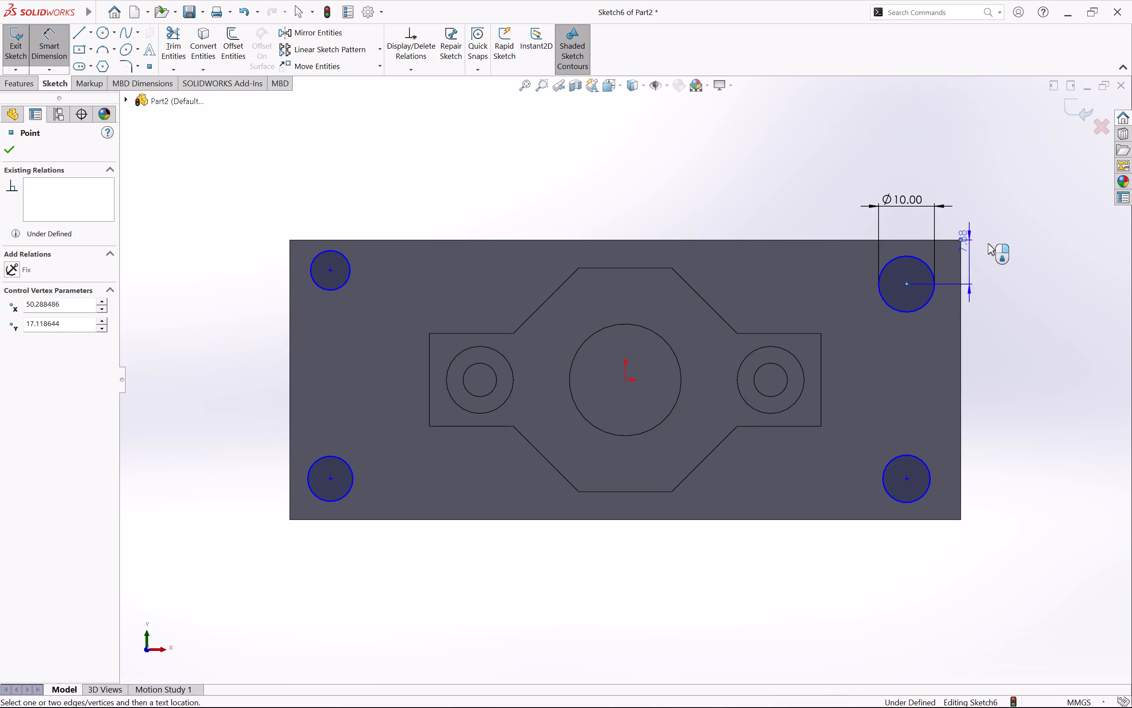
click(1001, 260)
key(BackSpace)
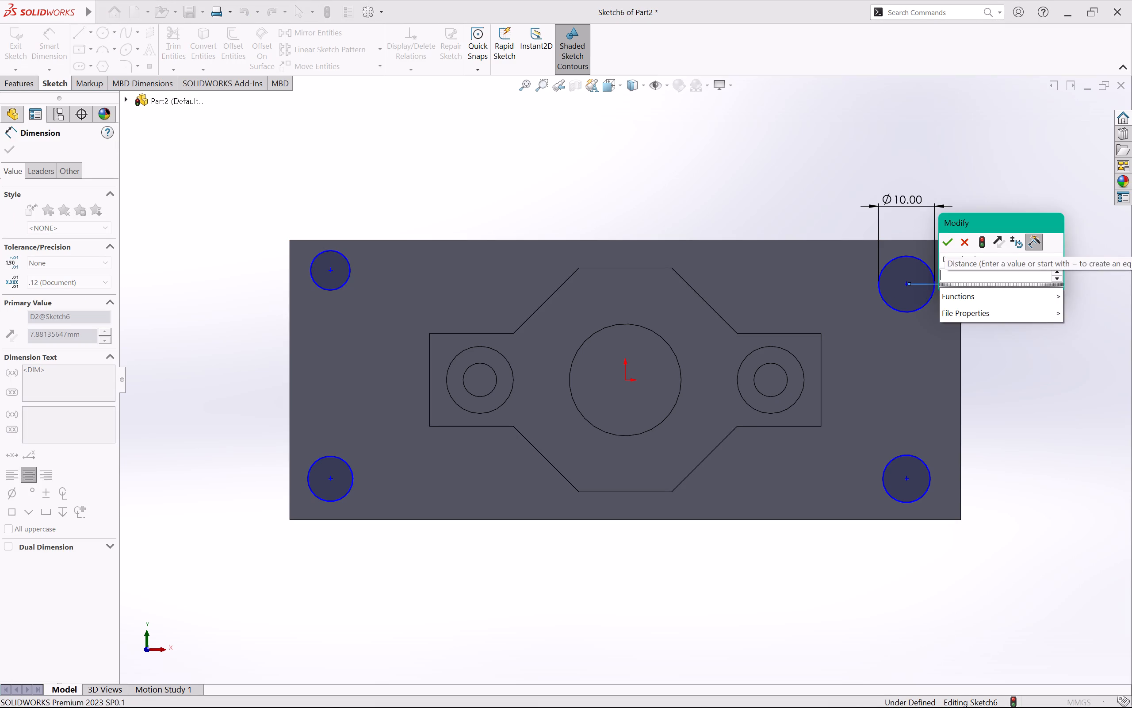
text(10)
key(Return)
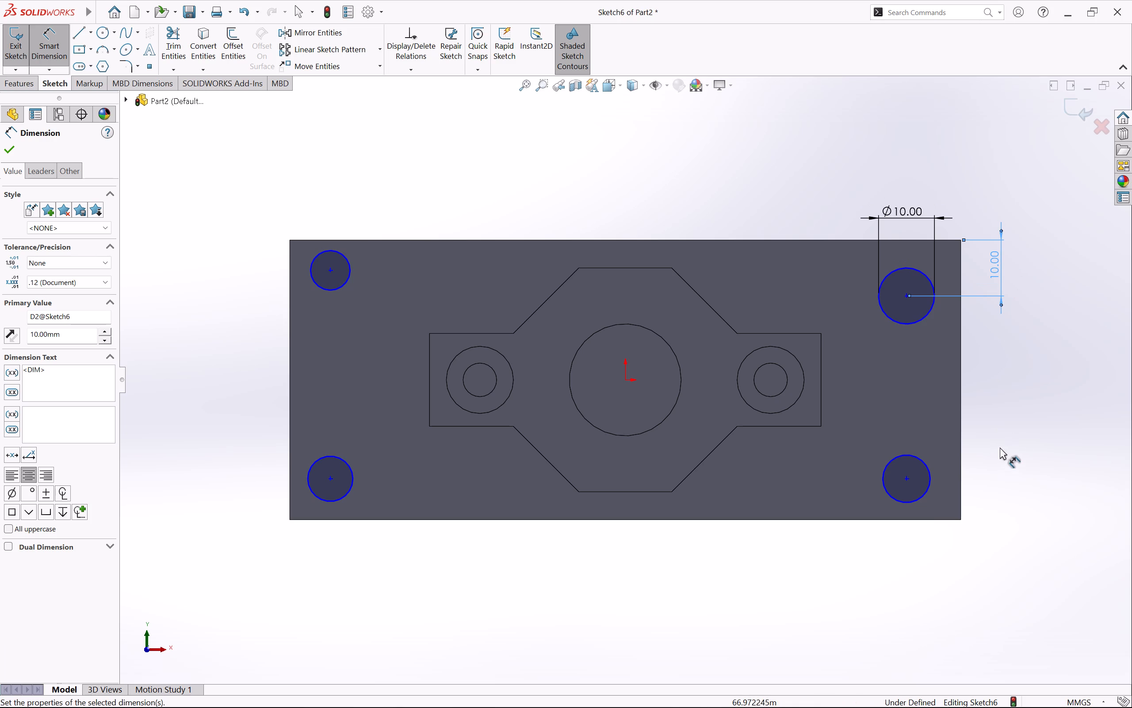
key(Escape)
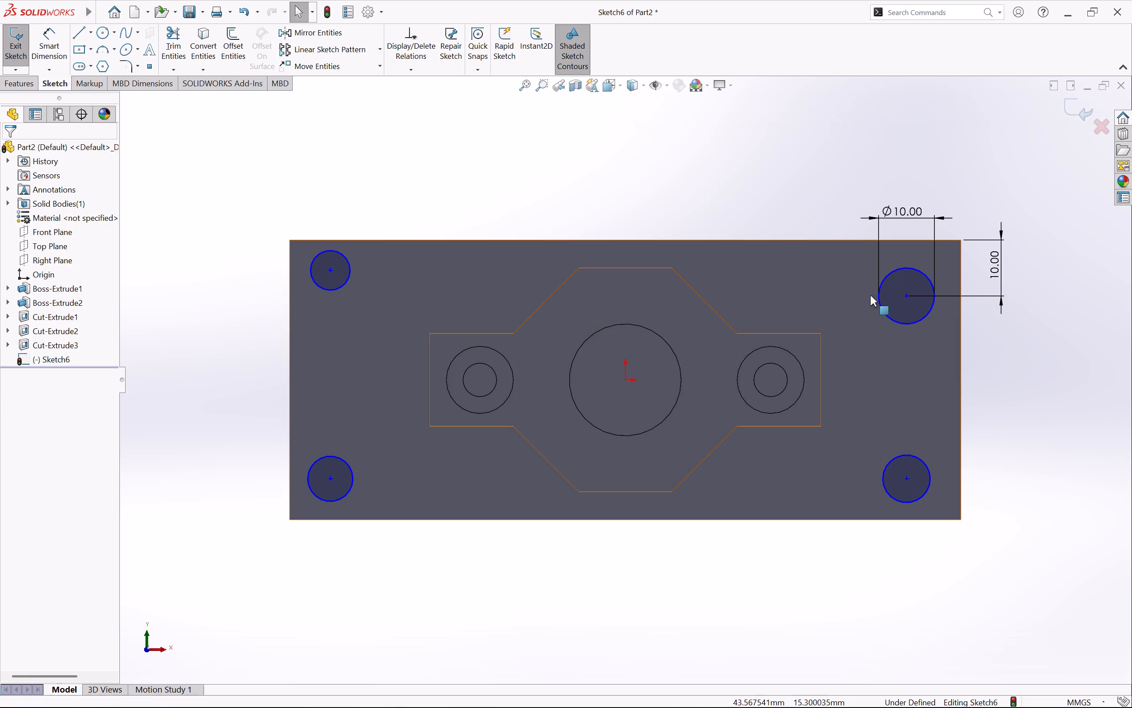
Add a Horizontal relation between the centres of the upper-right and upper-left corner circles.
click(905, 296)
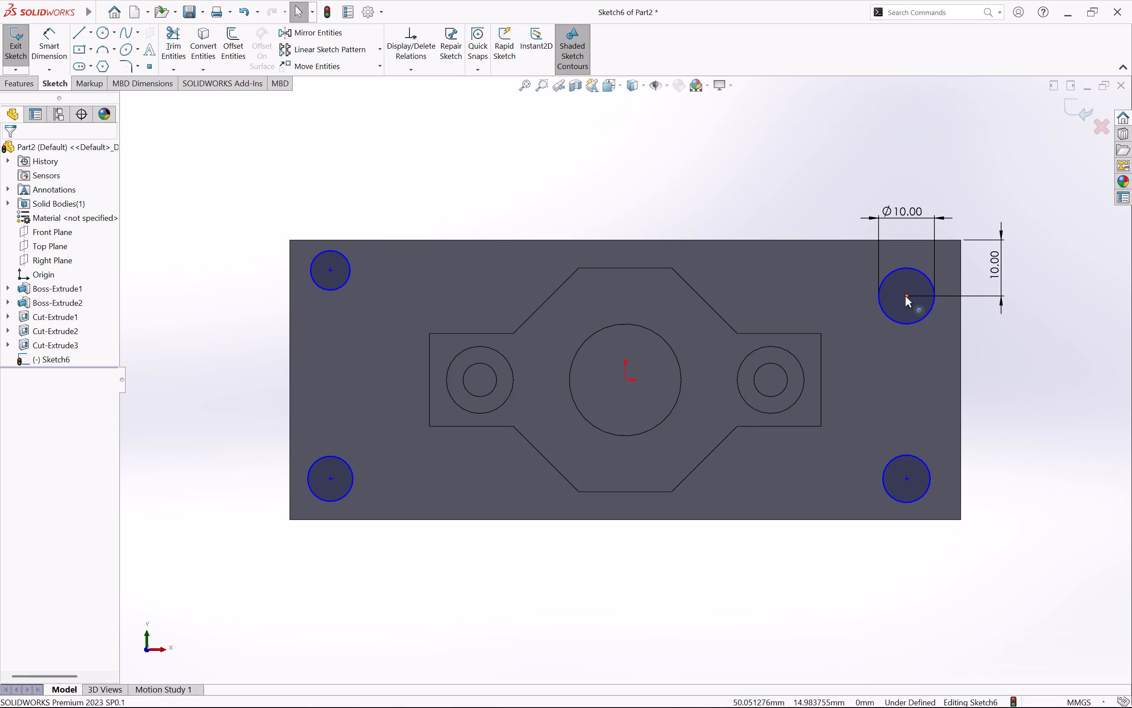
ctrl+click(331, 269)
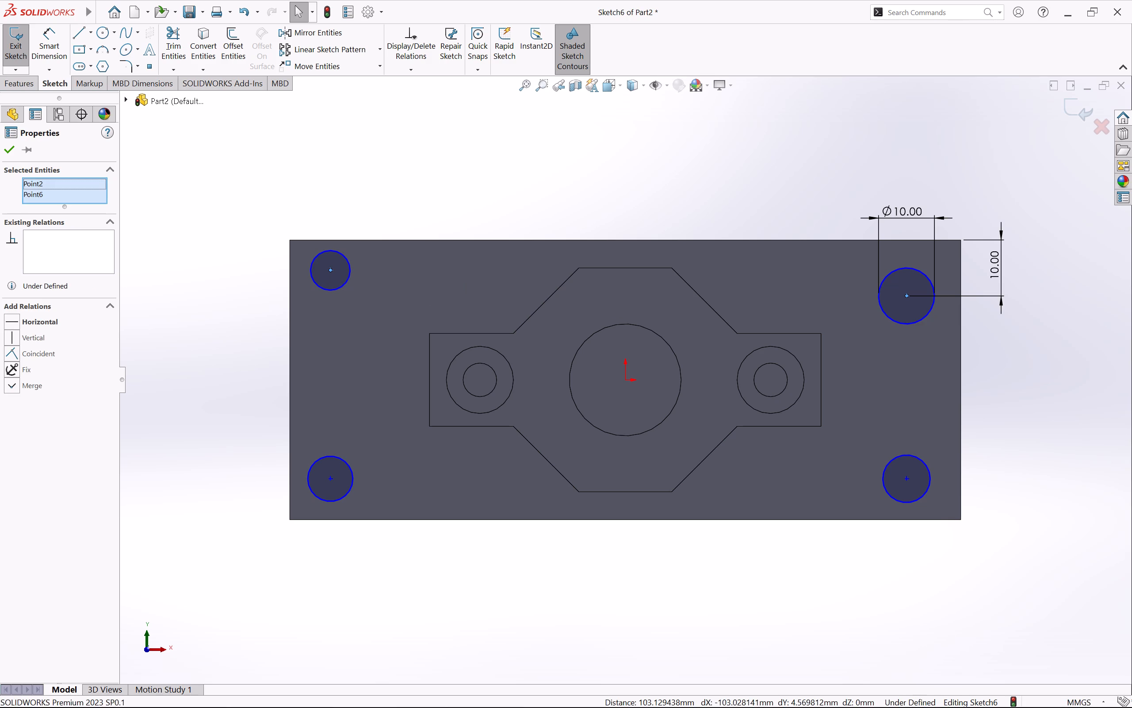
click(12, 322)
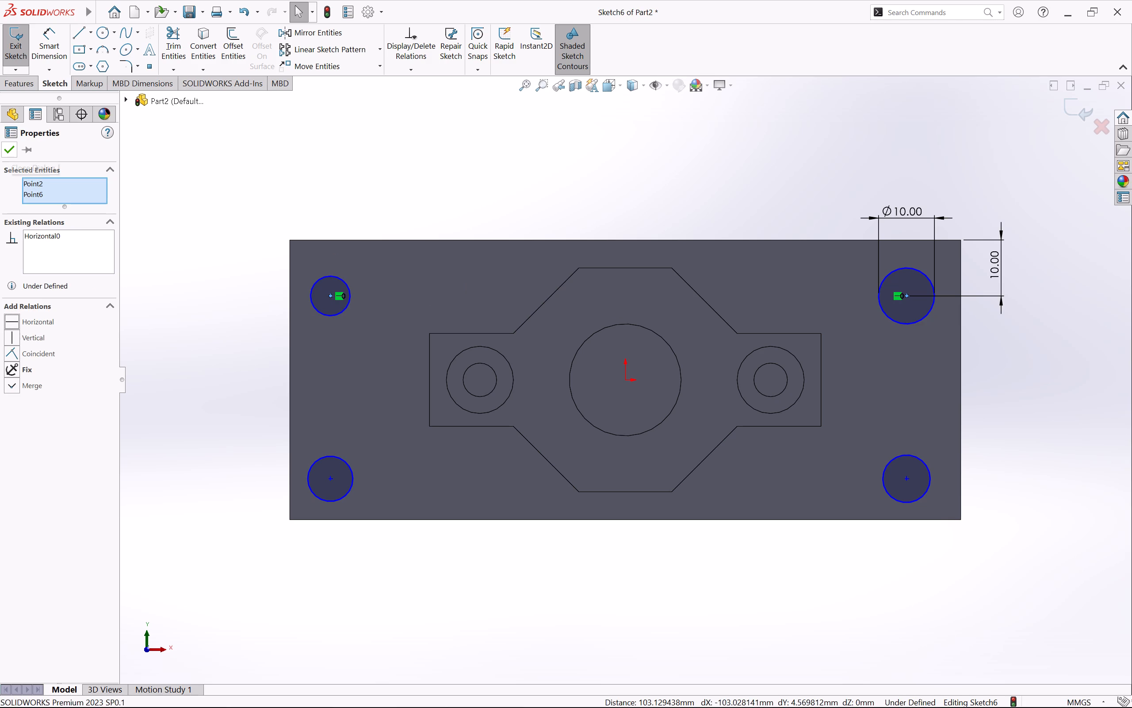
click(8, 149)
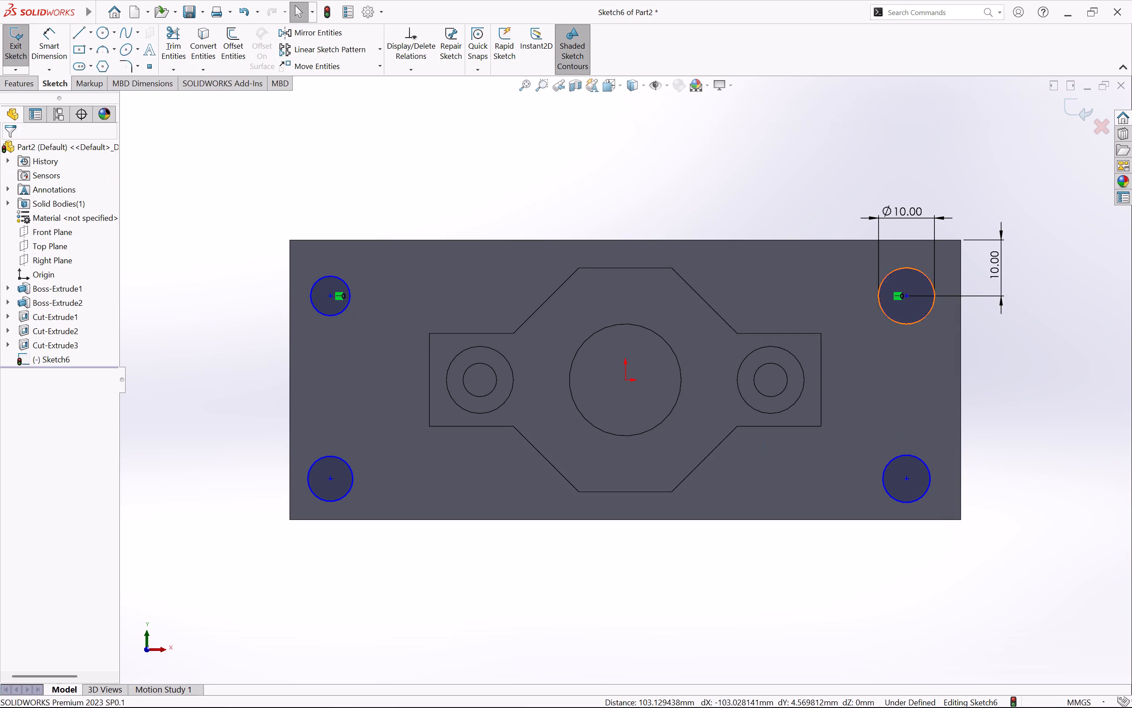
Add a Vertical relation between the centres of the upper-right and lower-right corner circles.
click(907, 297)
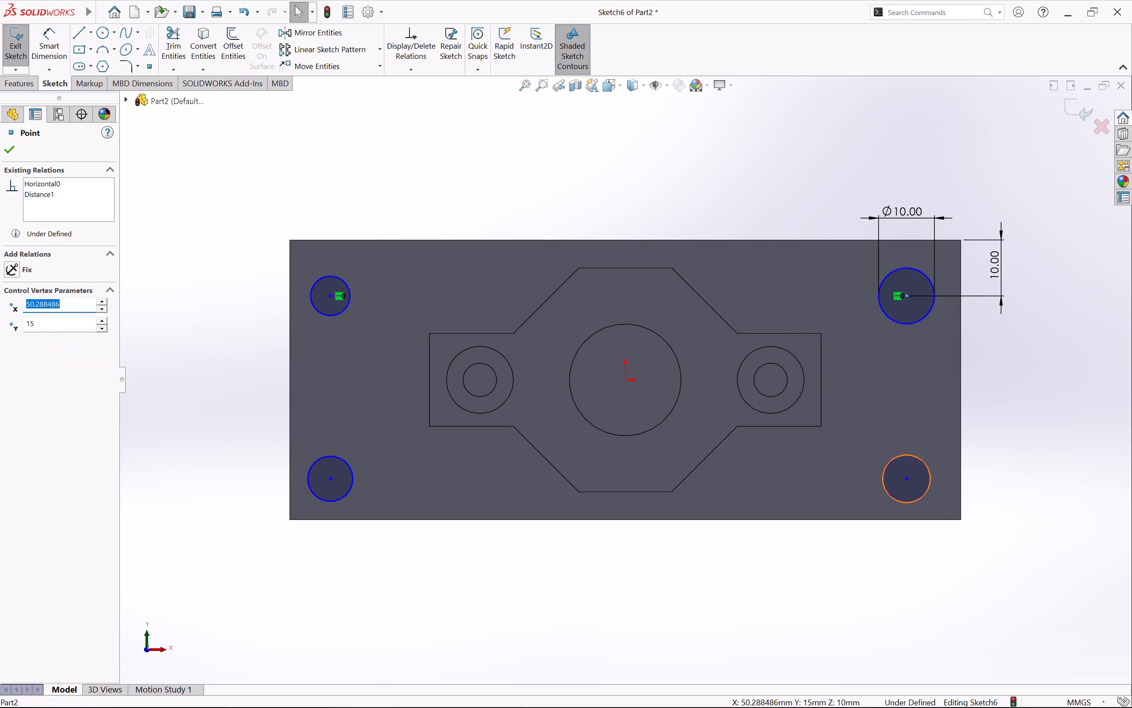
ctrl+click(905, 480)
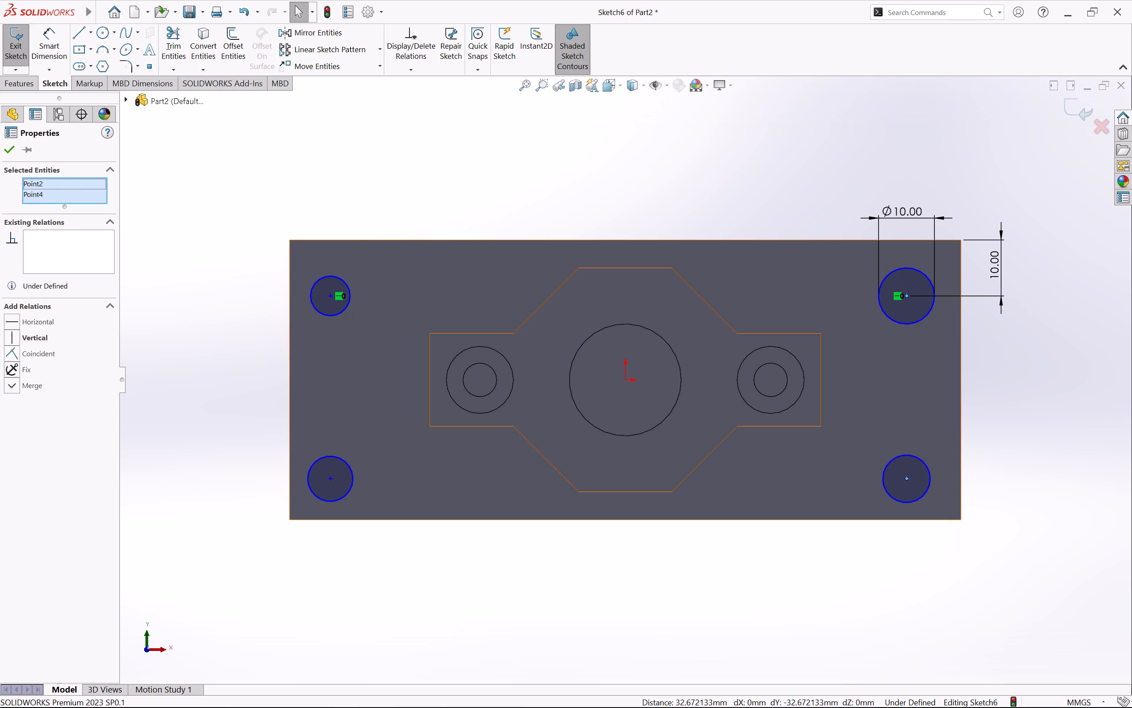
click(8, 336)
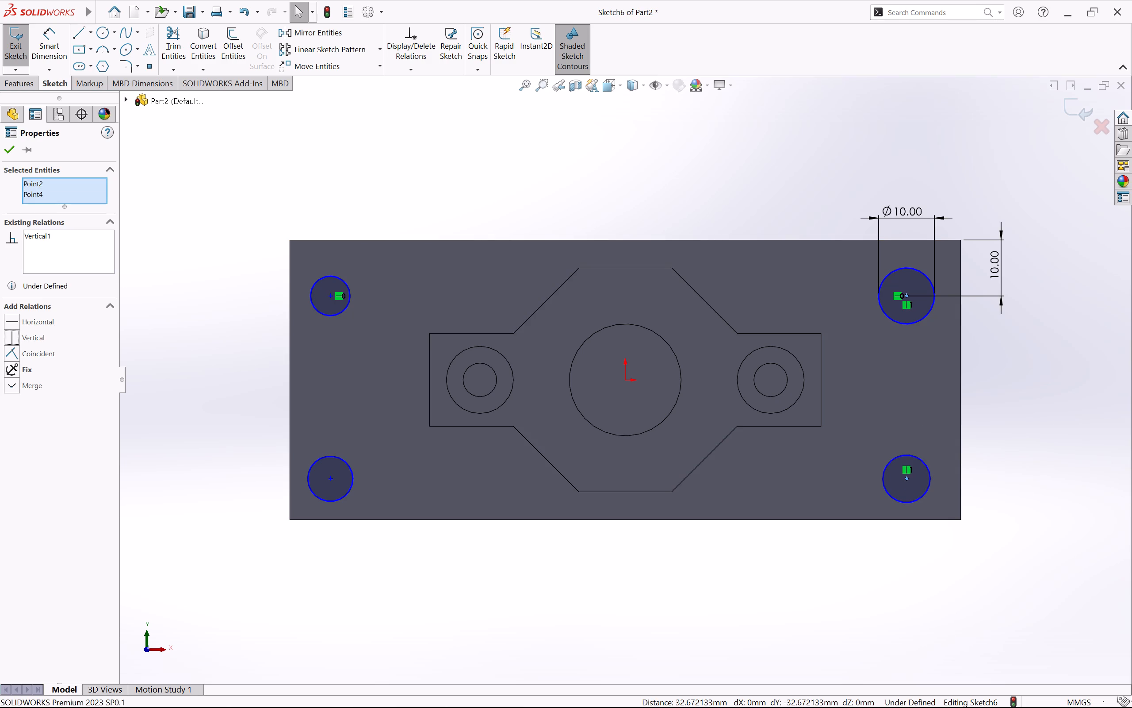
click(11, 147)
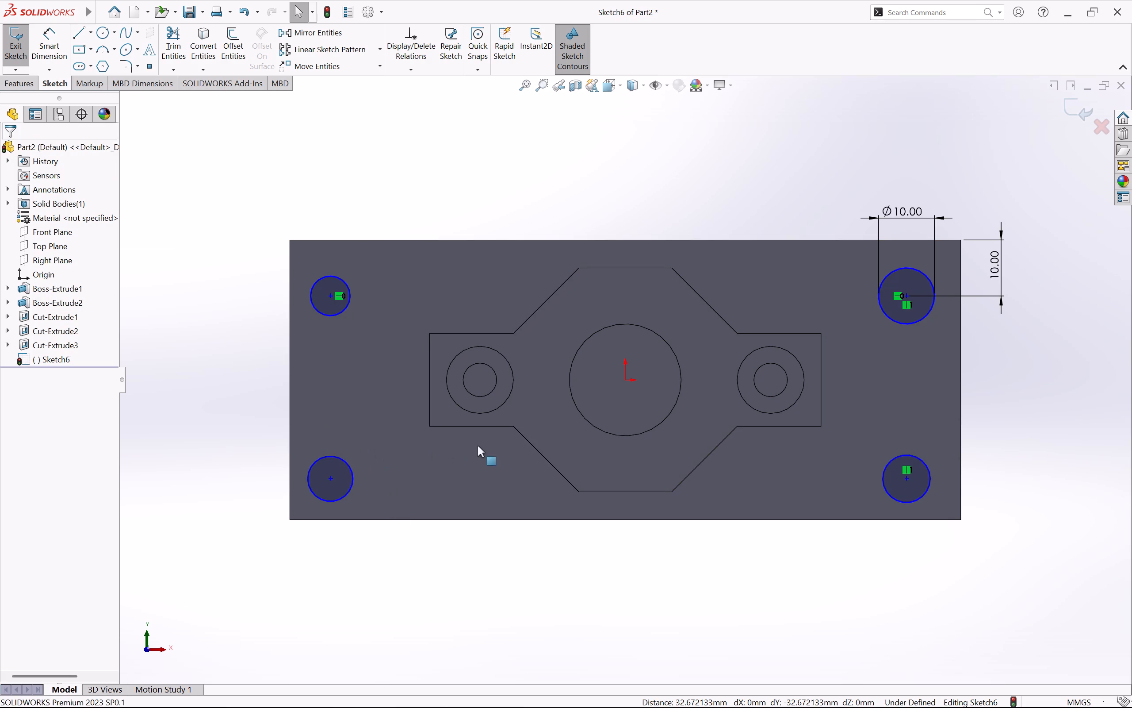
Add a Vertical relation between the centres of the lower-left and upper-left corner circles.
click(331, 480)
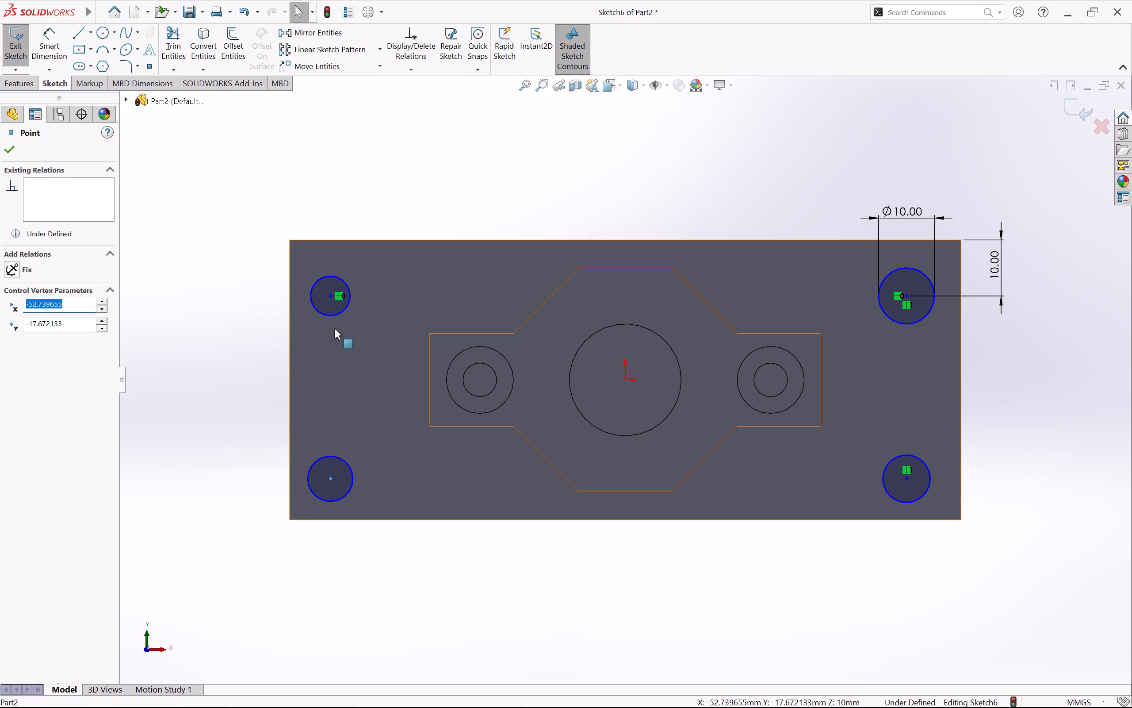
ctrl+click(330, 296)
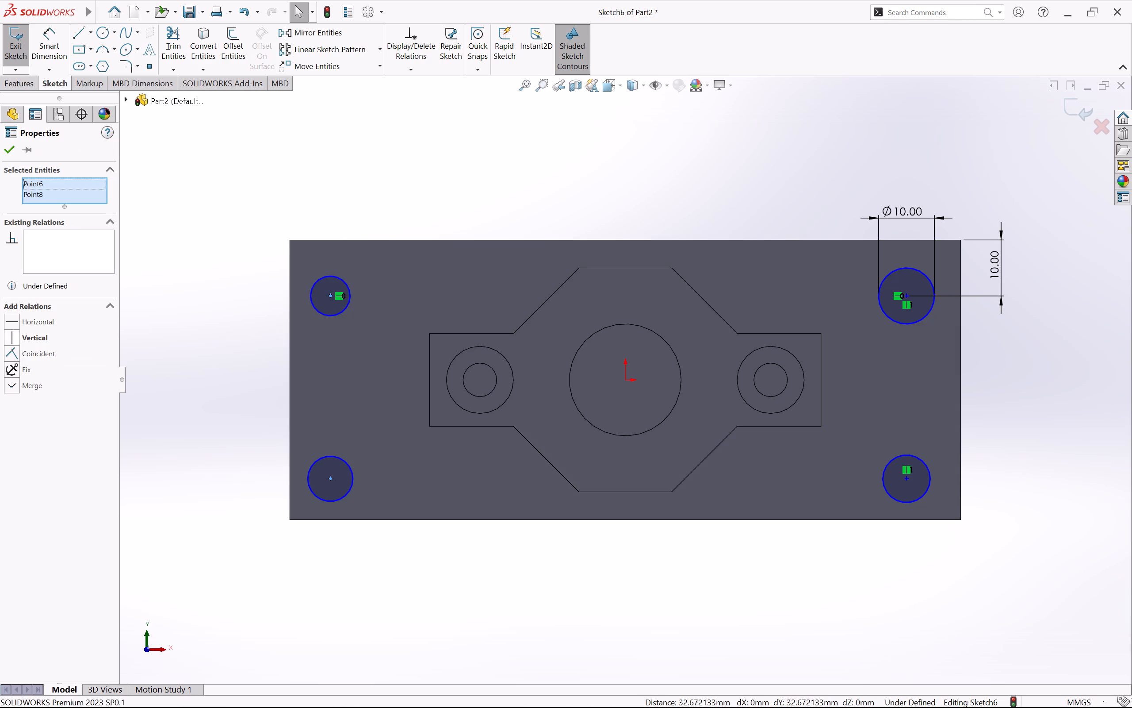
click(12, 337)
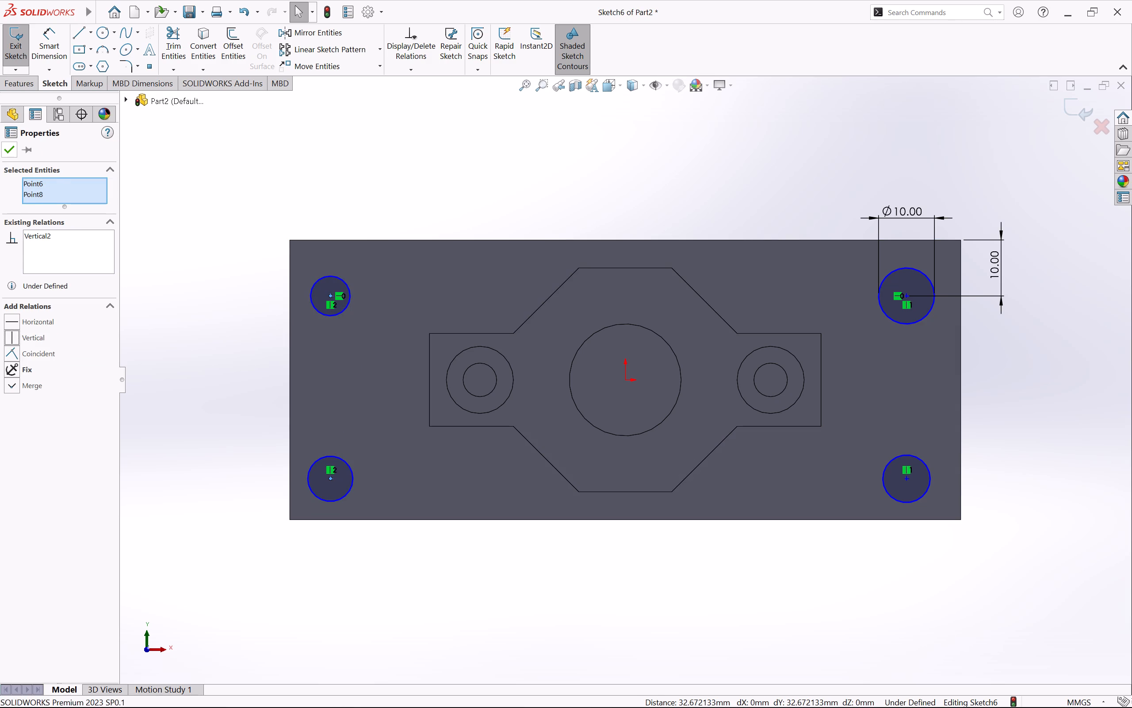
click(8, 151)
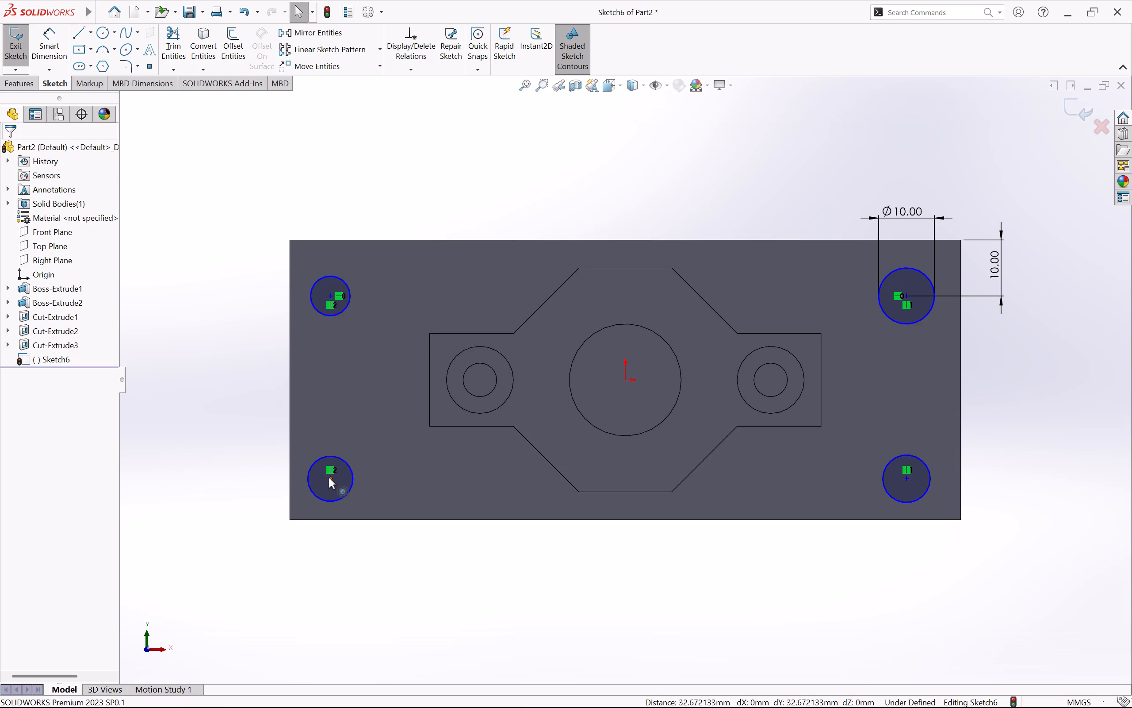
Add a Horizontal relation between the centres of the lower-left and lower-right corner circles.
click(331, 479)
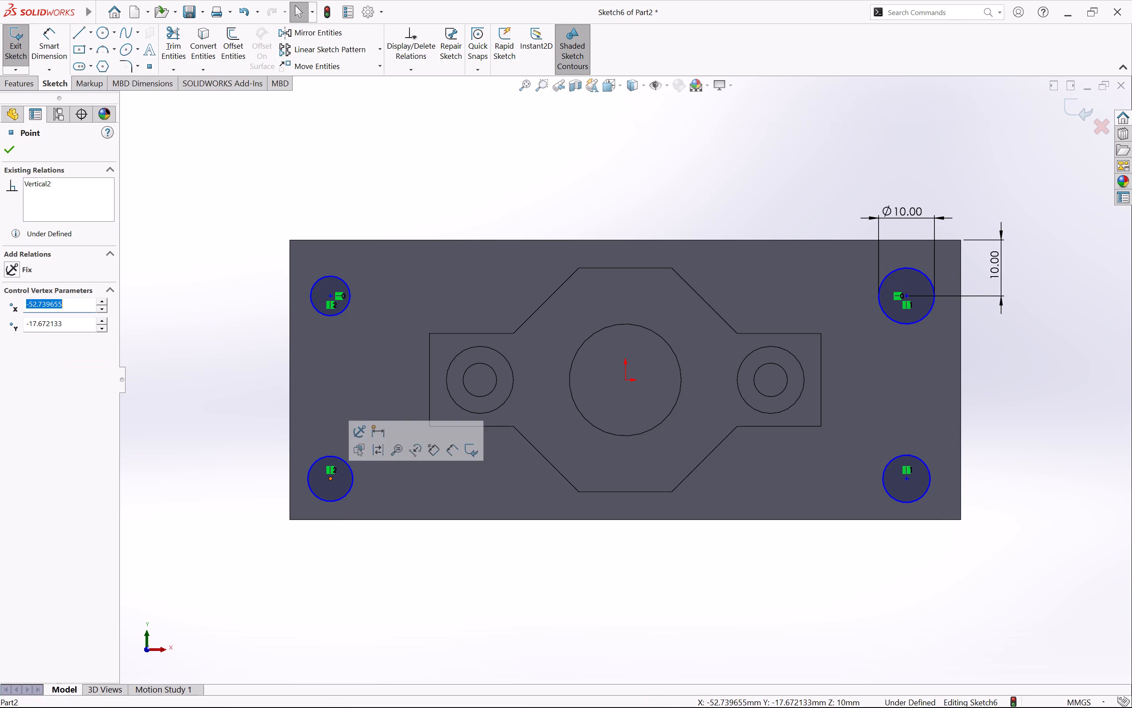
ctrl+click(906, 480)
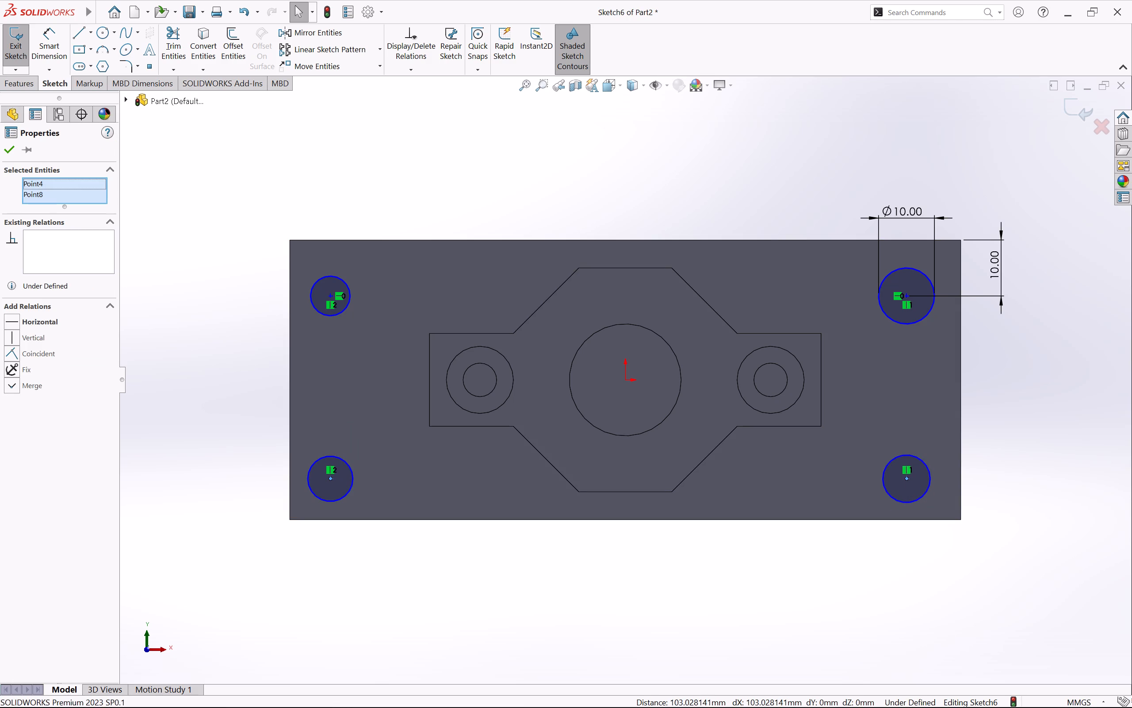
click(13, 322)
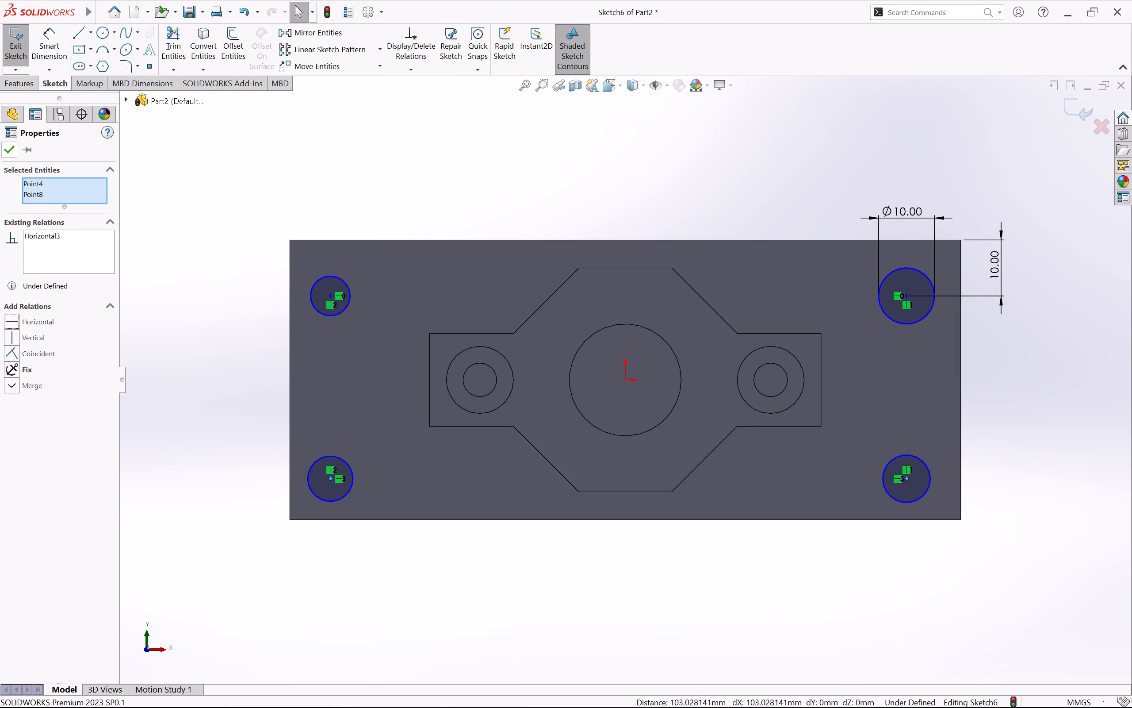
click(10, 147)
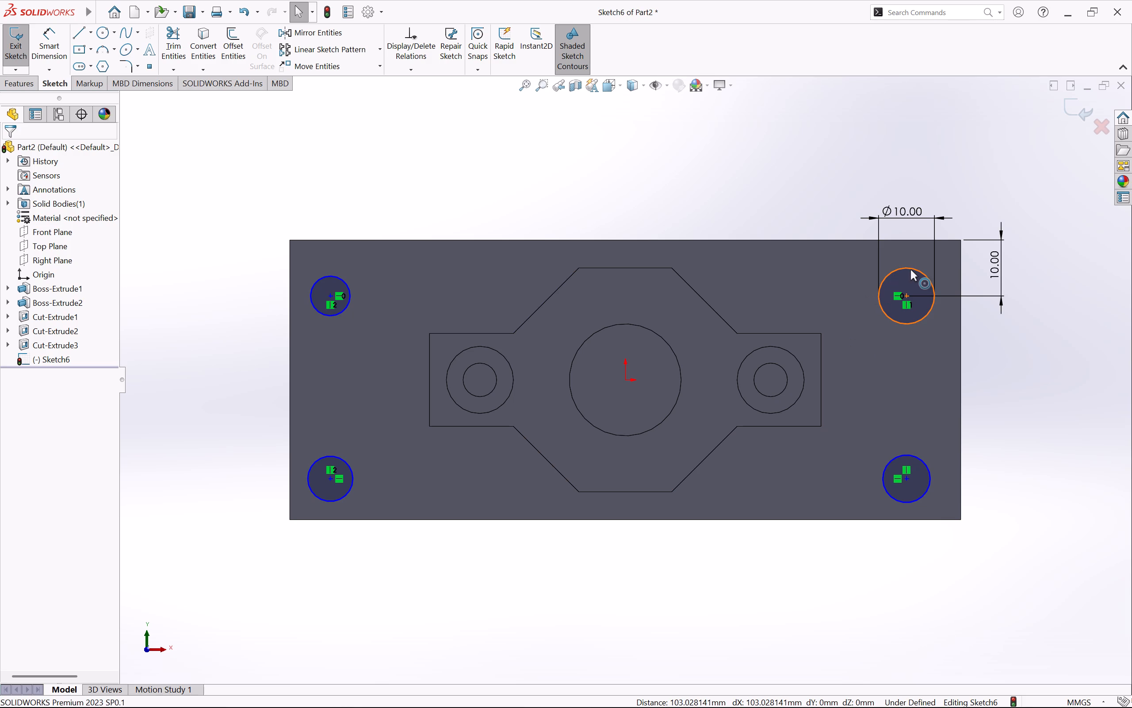
Add an Equal relation between all four corner circles.
click(910, 269)
ctrl+click(912, 455)
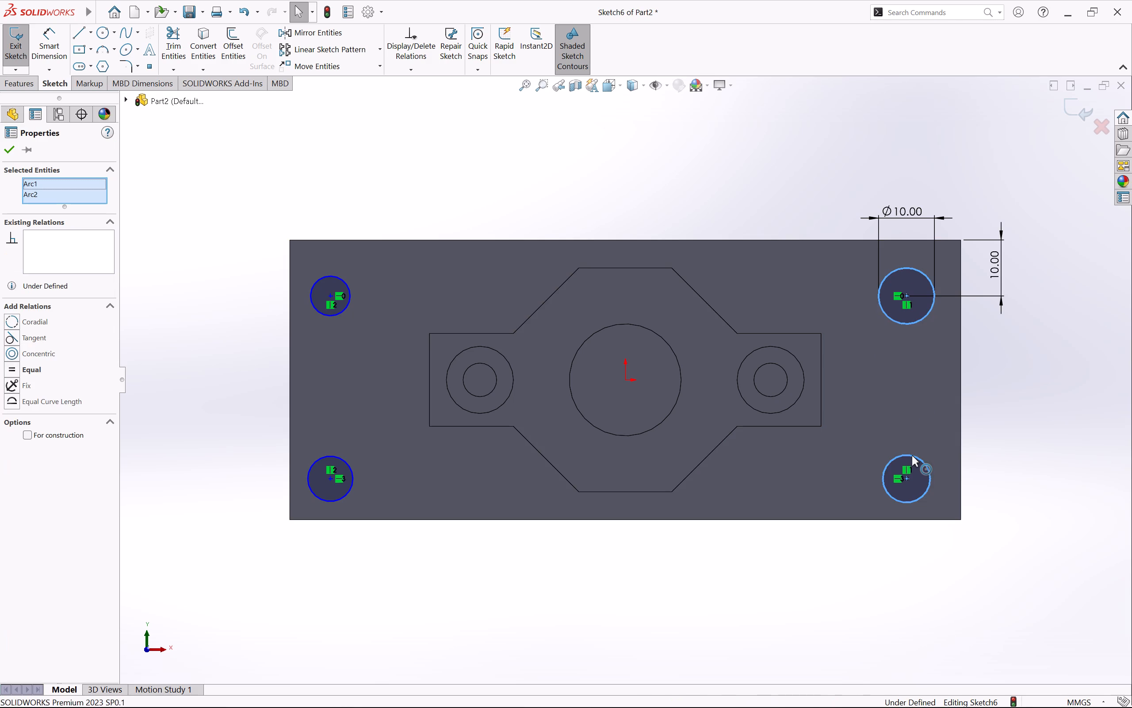
ctrl+click(352, 471)
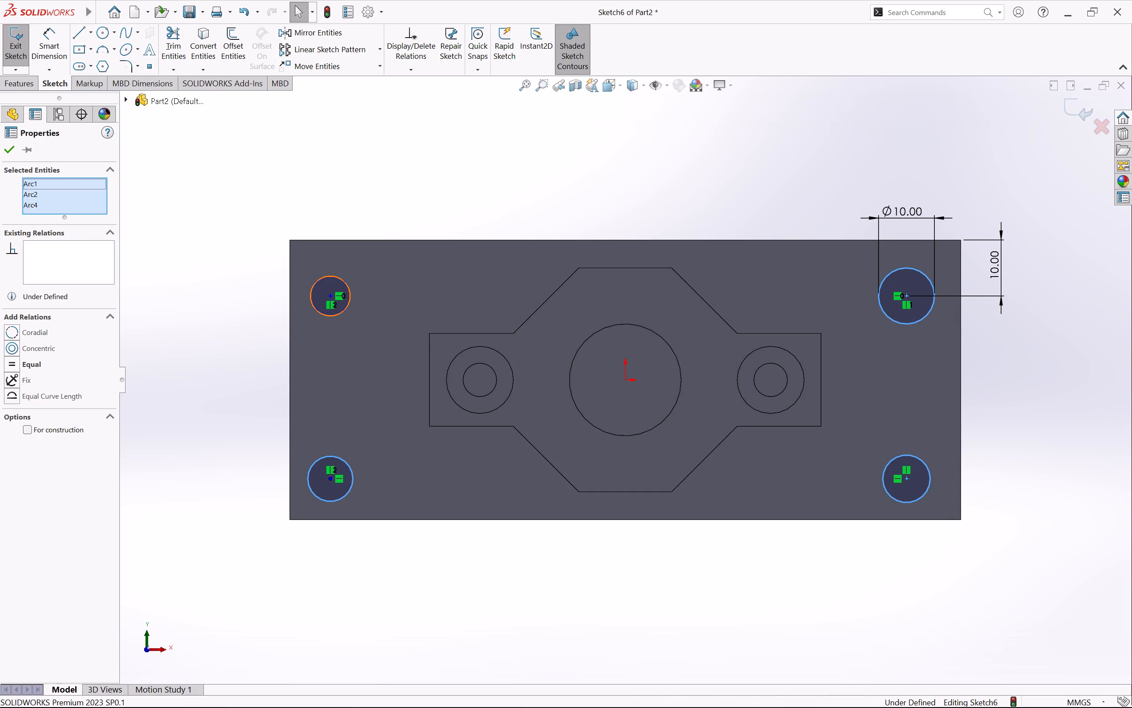
ctrl+click(329, 283)
click(11, 370)
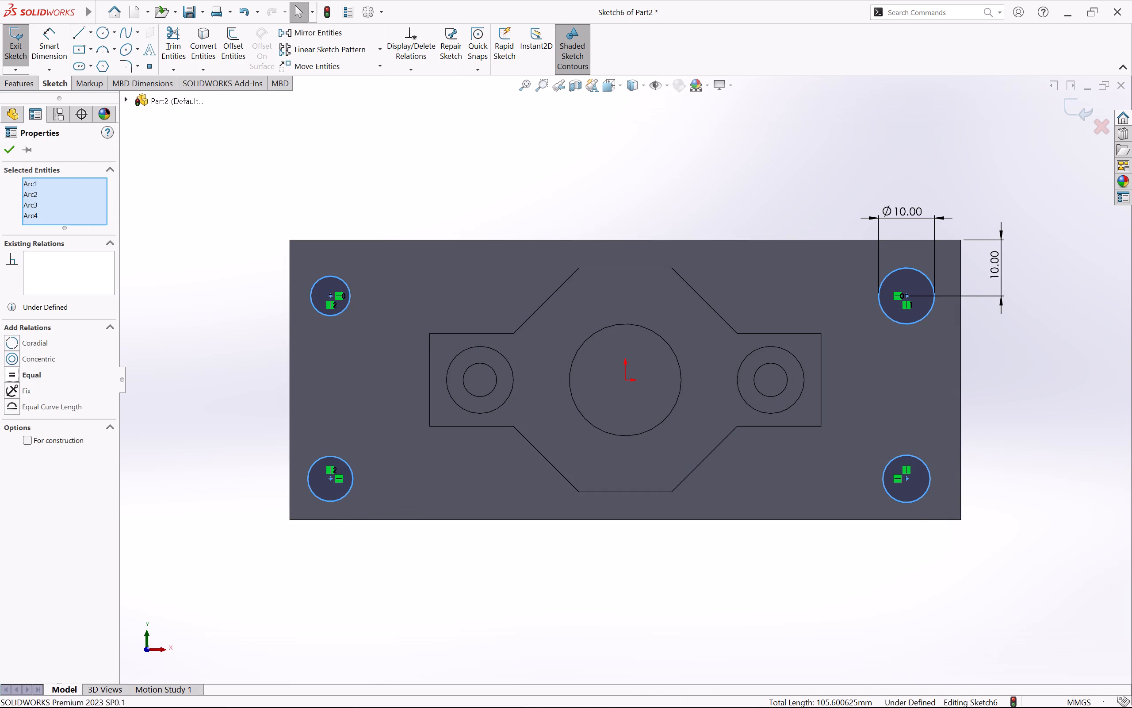
click(8, 148)
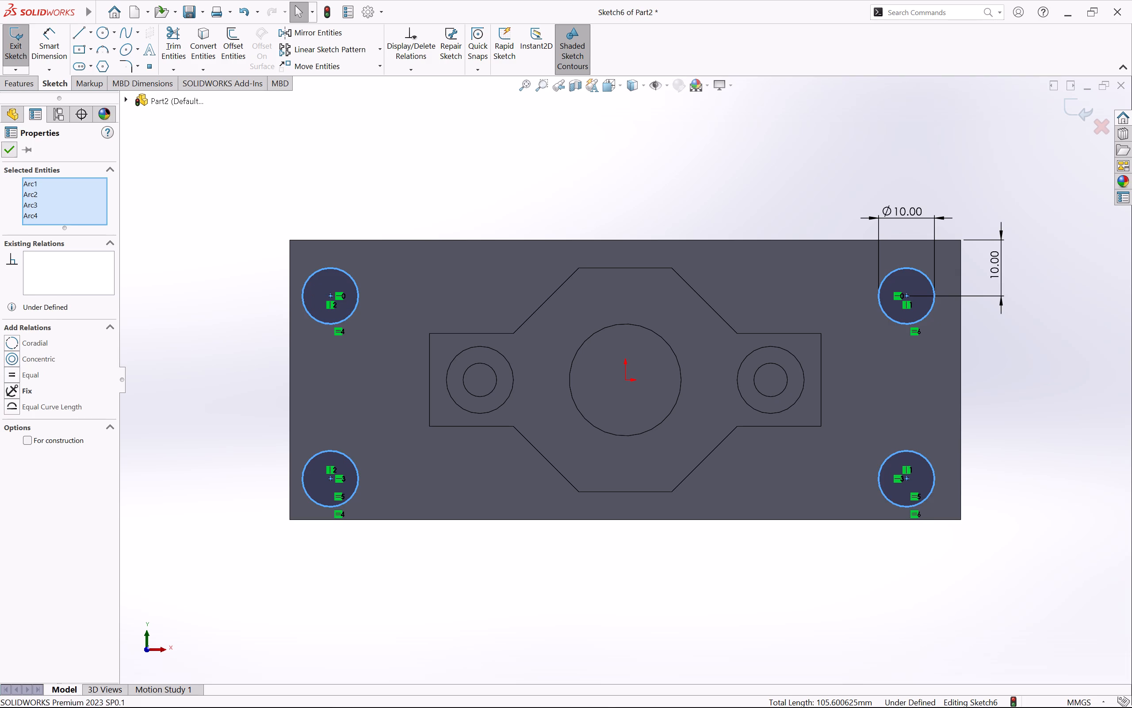
key(Escape)
click(395, 205)
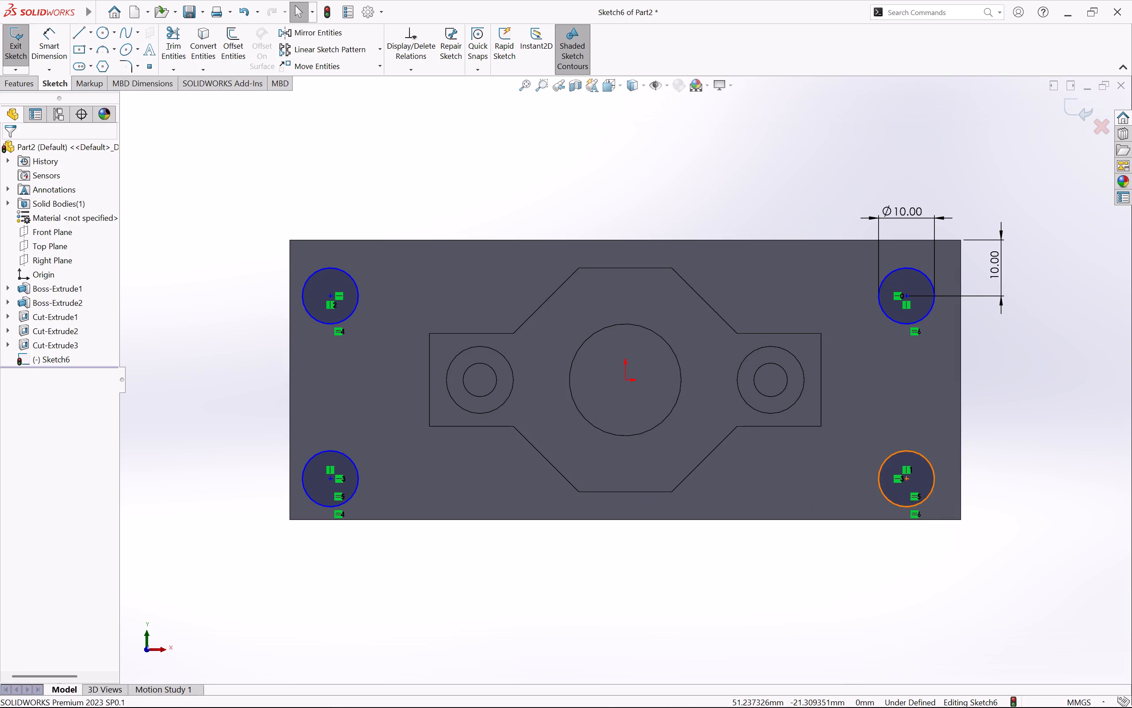
Dimension the vertical distance from the origin to the lower-right corner circle's centre as 15 mm.
right_drag(680, 616, 679, 505)
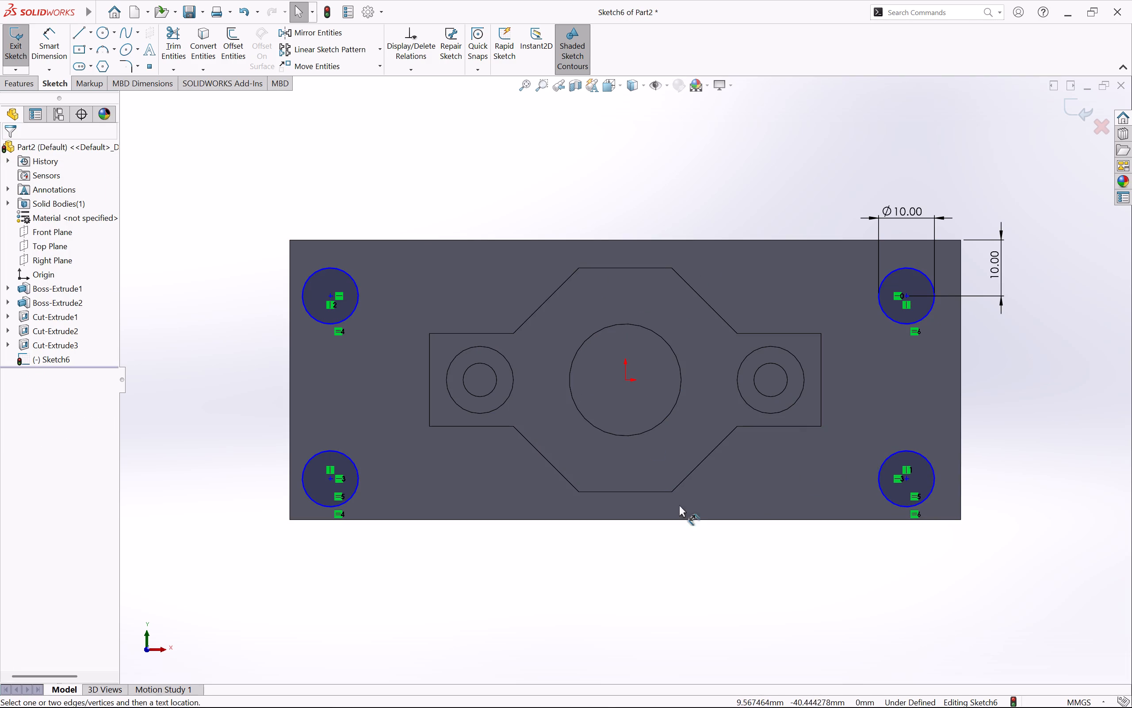
right_drag(679, 505, 679, 506)
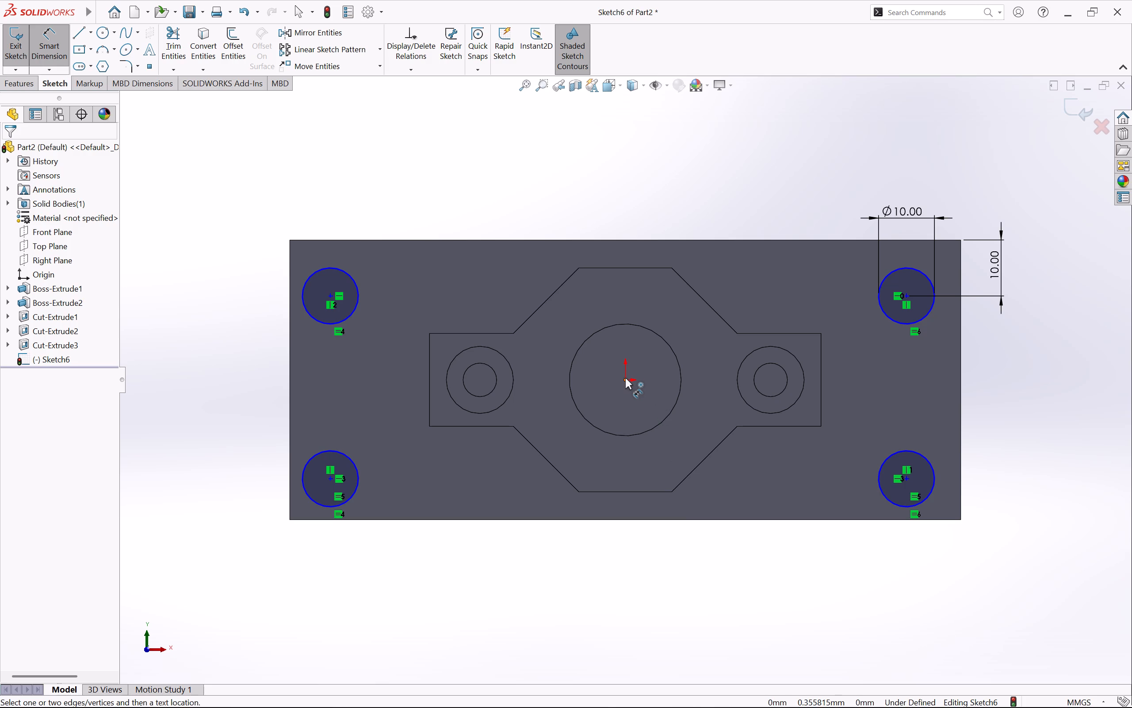
click(625, 380)
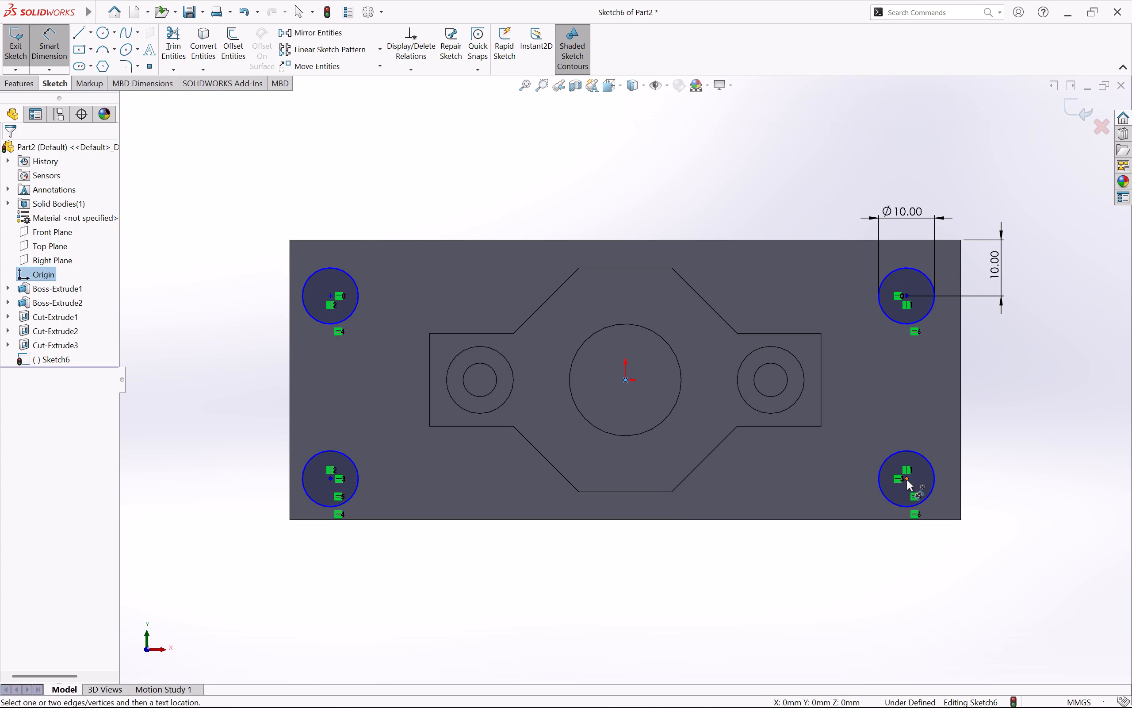
click(906, 480)
click(1020, 422)
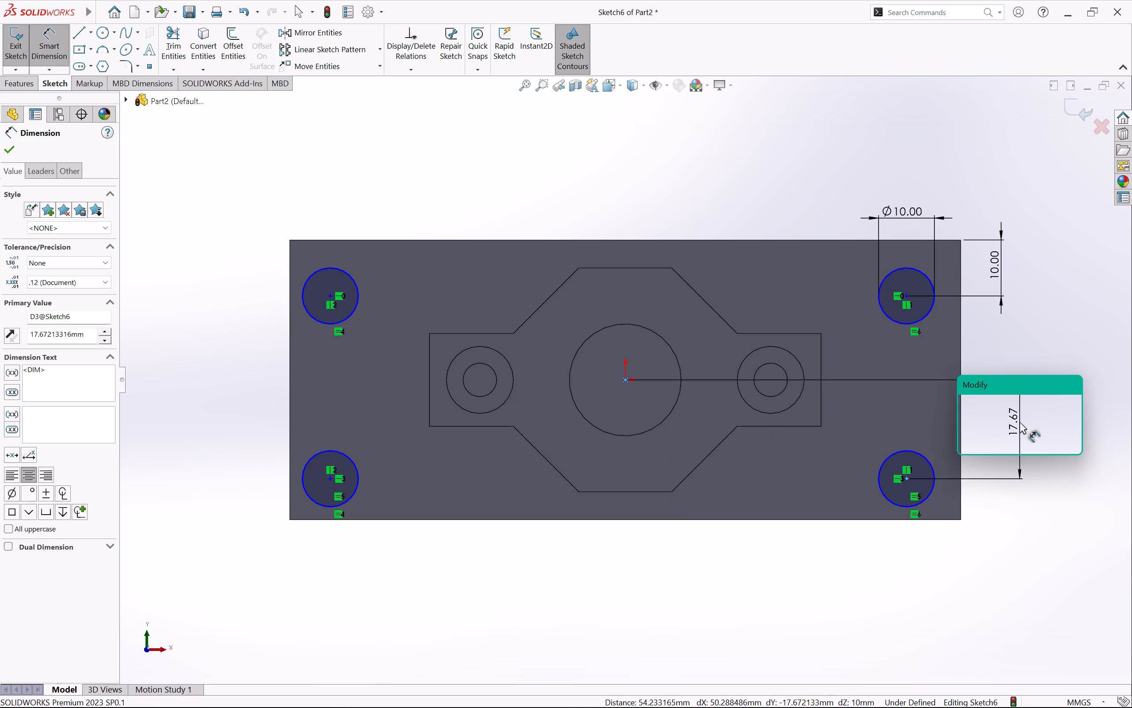
key(BackSpace)
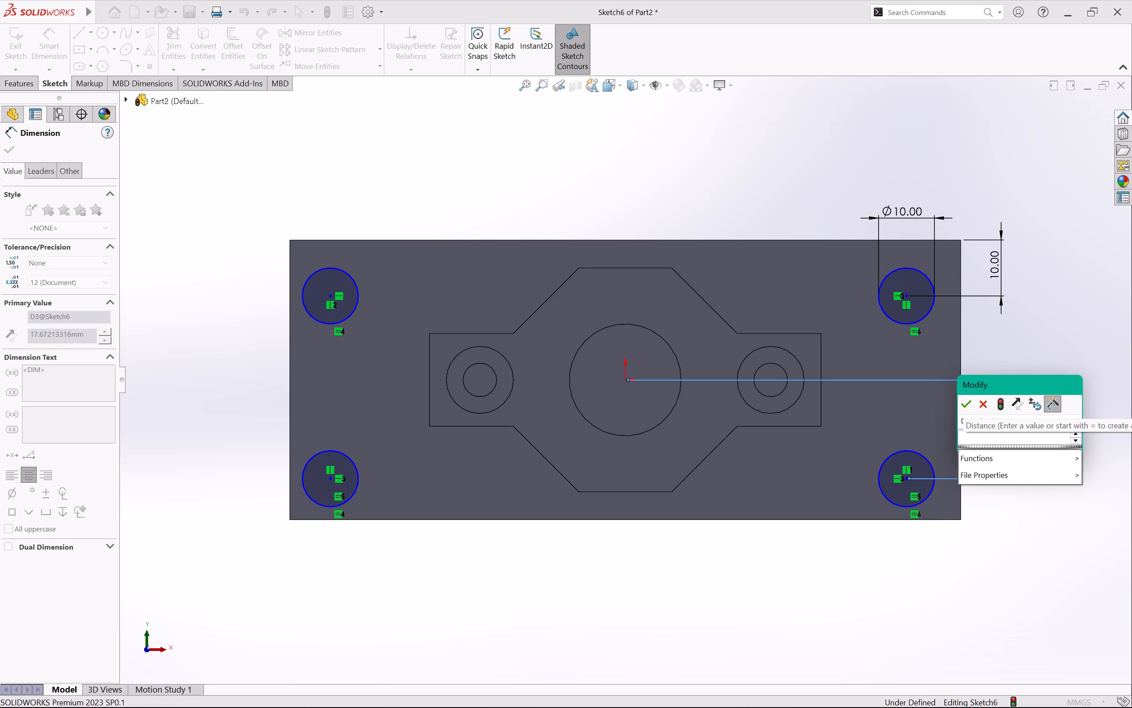
text(15)
key(Return)
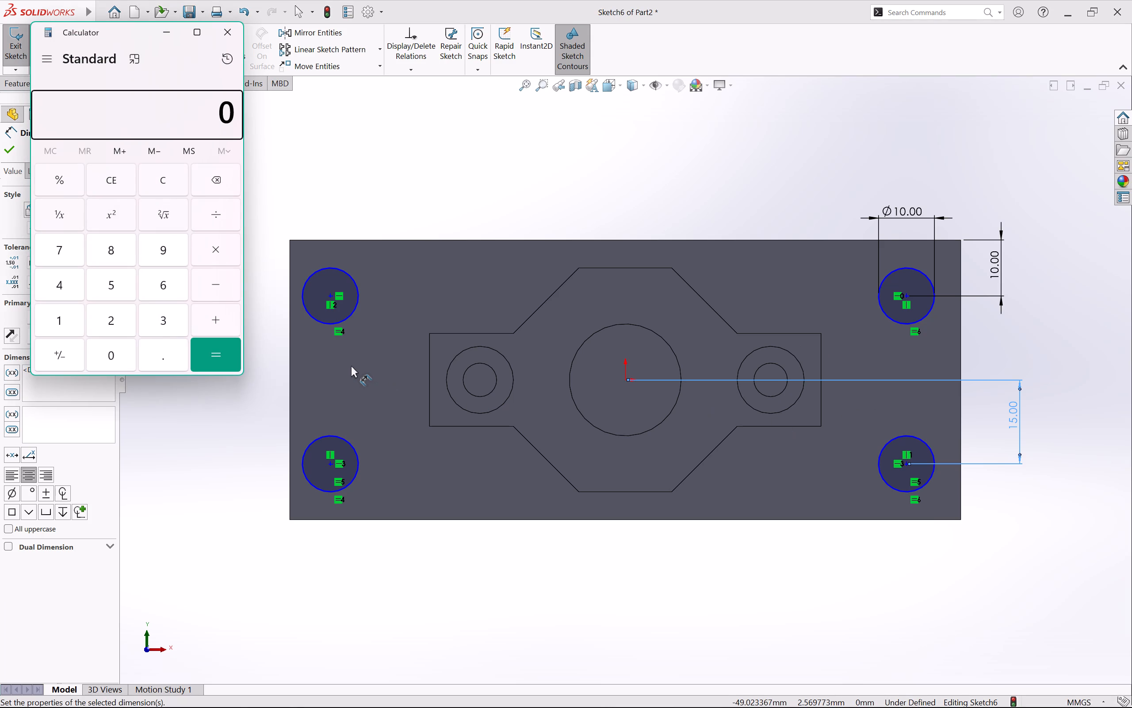
In Calculator, add up 15 + 15 + 11.7 + 8.3, then close it.
click(66, 321)
click(110, 282)
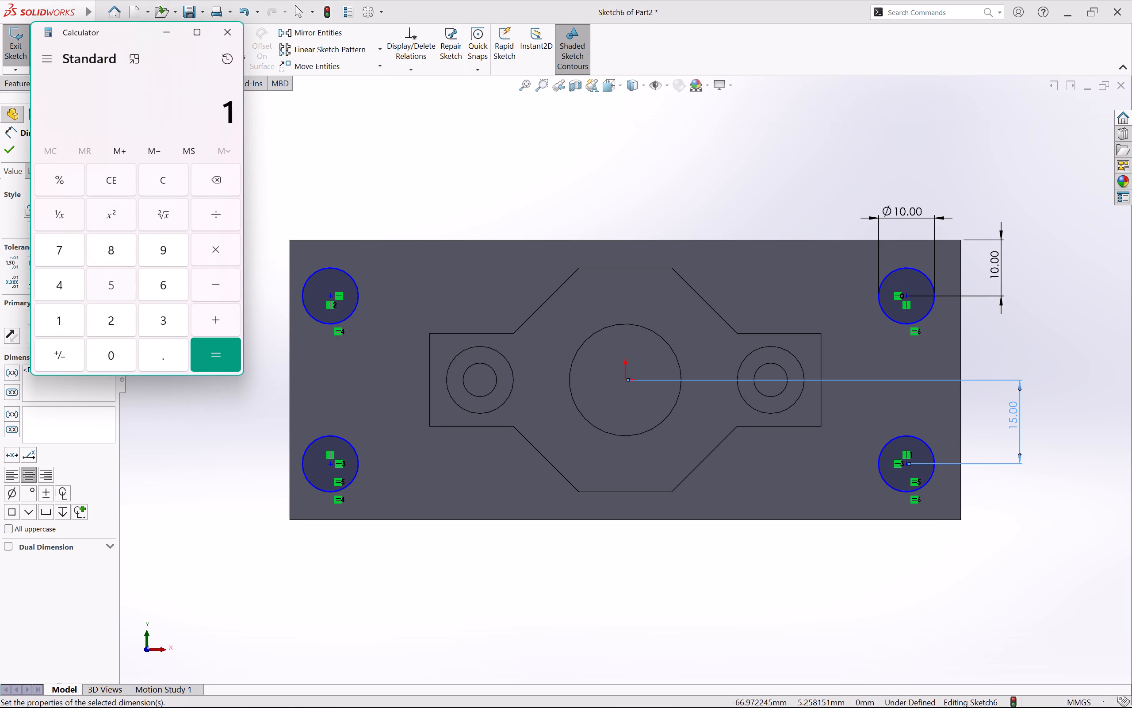
click(211, 320)
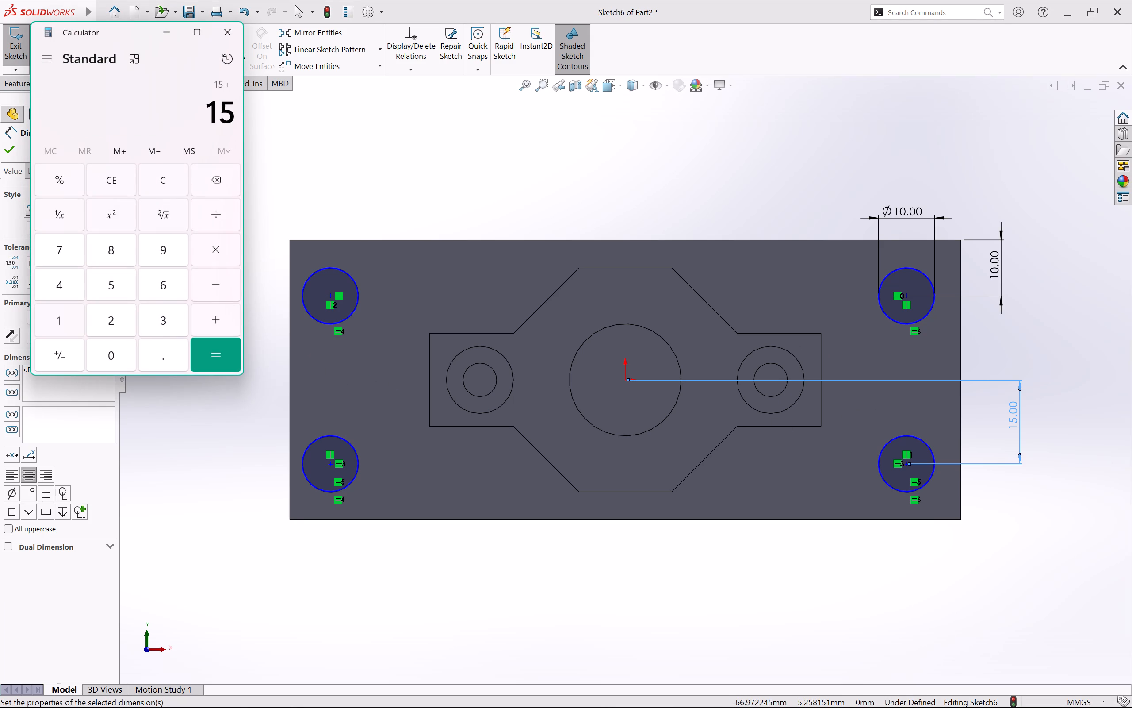
click(67, 323)
click(107, 287)
click(223, 316)
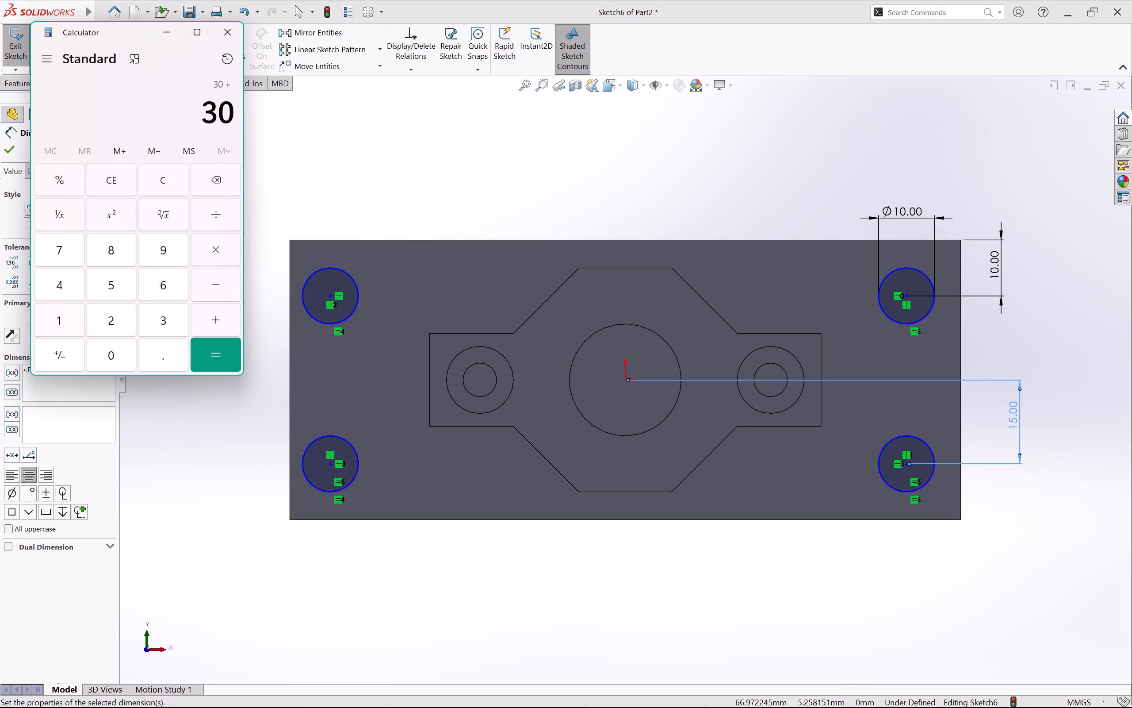
double_click(60, 313)
drag(157, 361, 153, 356)
click(63, 248)
click(218, 309)
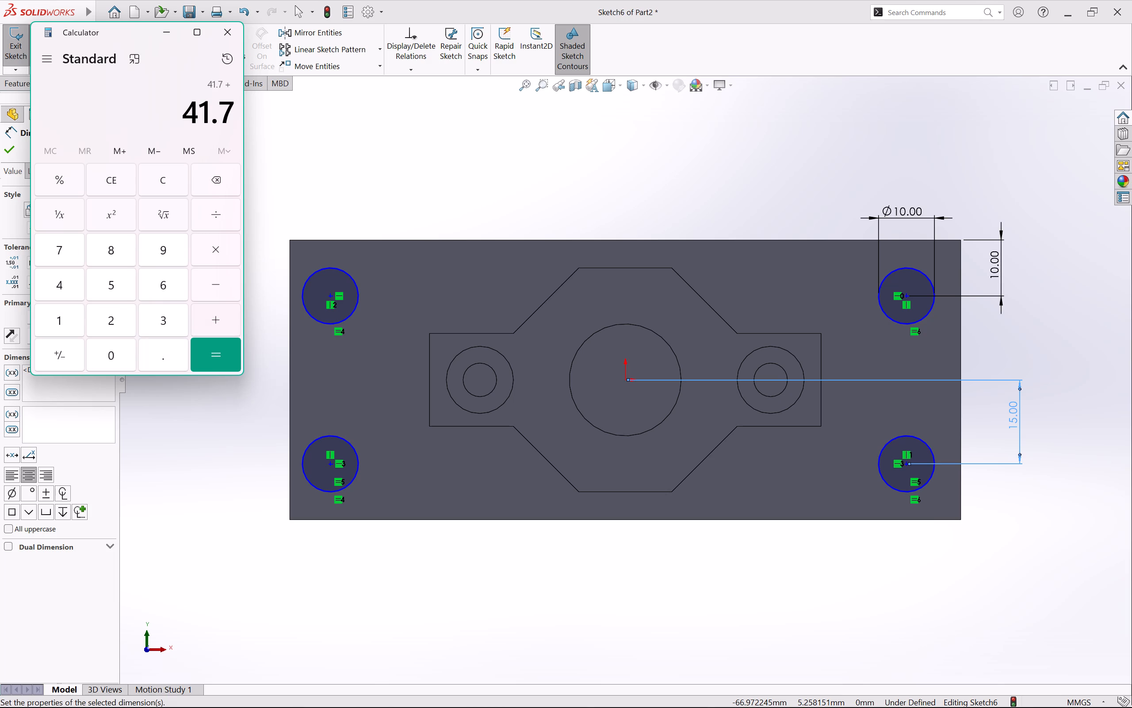
click(112, 249)
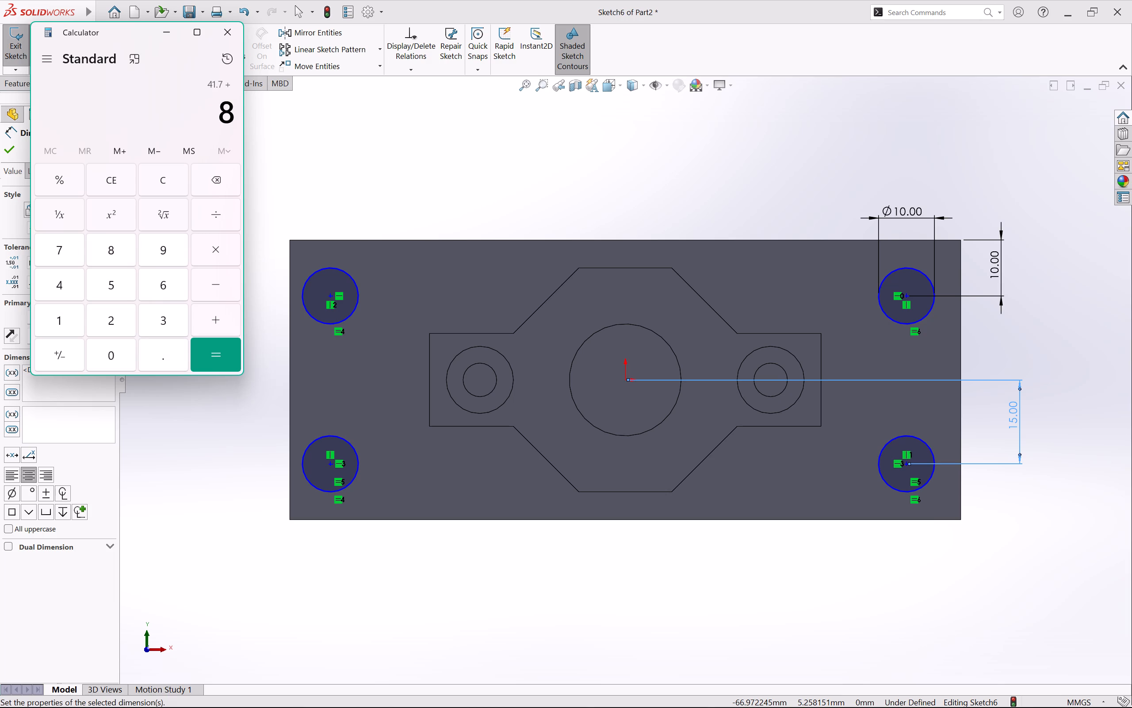
click(163, 360)
click(166, 318)
click(221, 356)
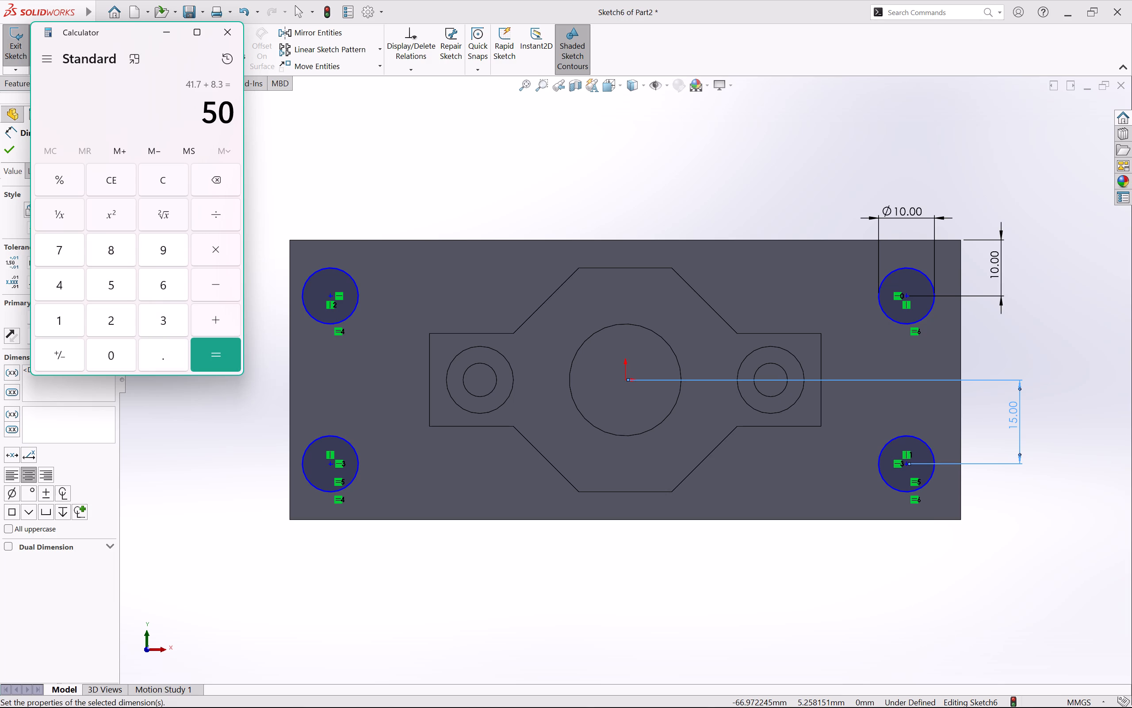
click(228, 38)
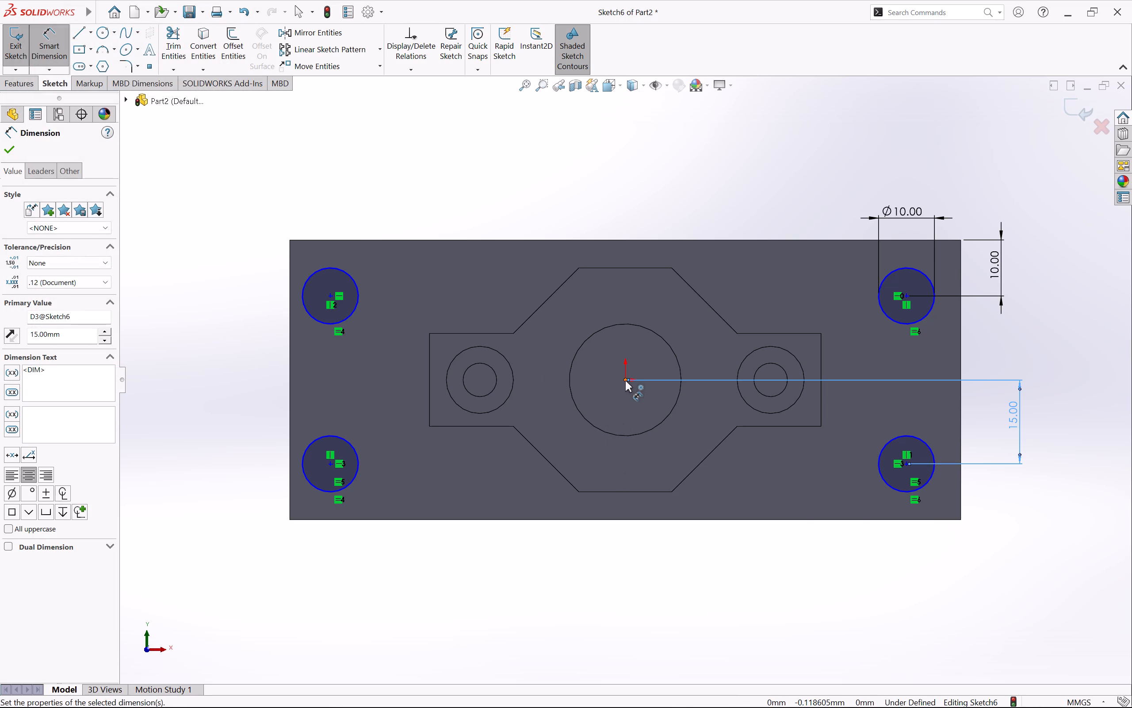
Dimension the horizontal distance from the origin to the lower-right corner circle's centre as 50 mm.
click(625, 381)
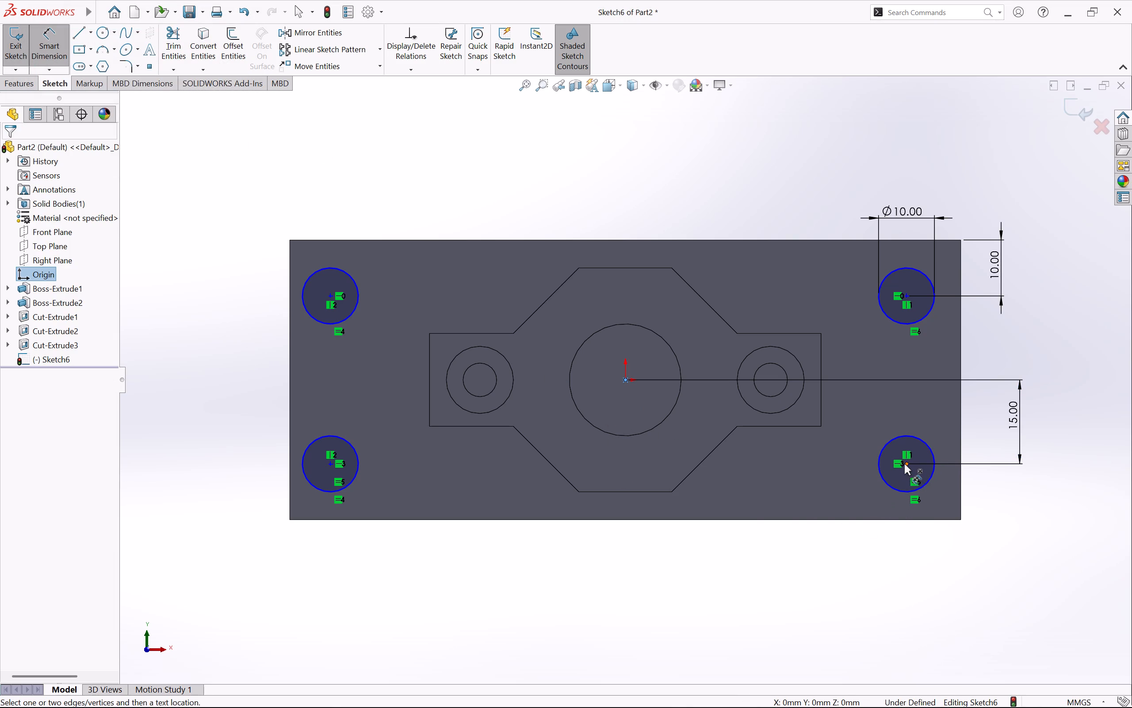
click(904, 464)
click(782, 602)
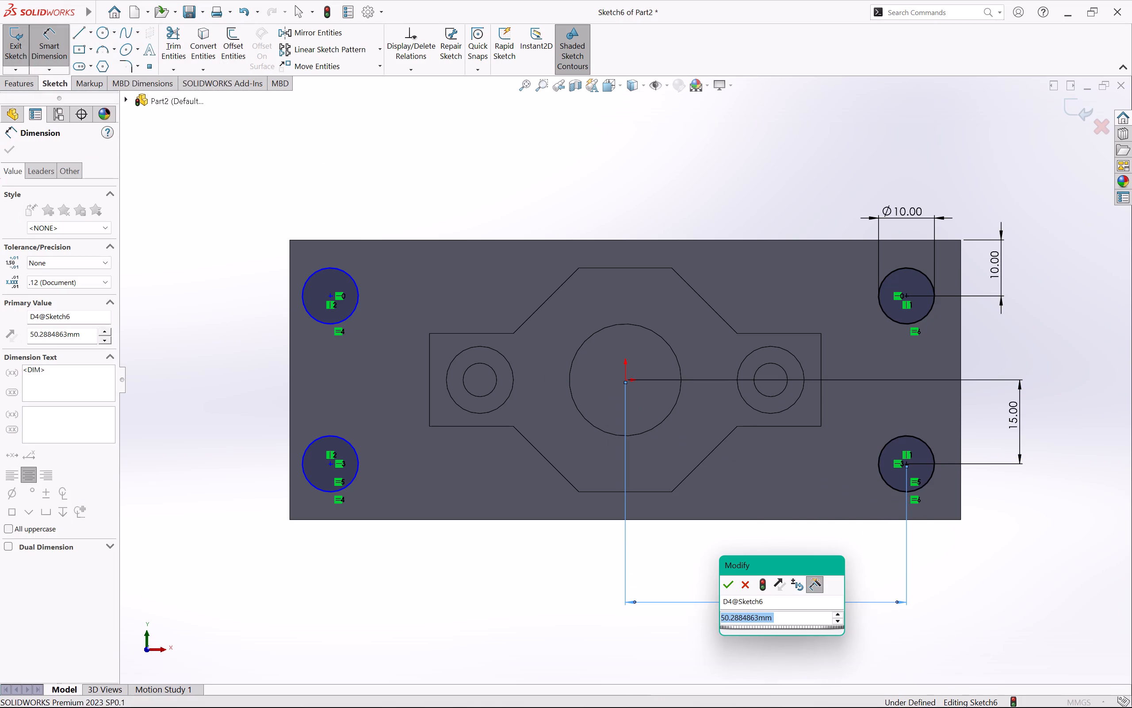
key(BackSpace)
text(50)
key(Return)
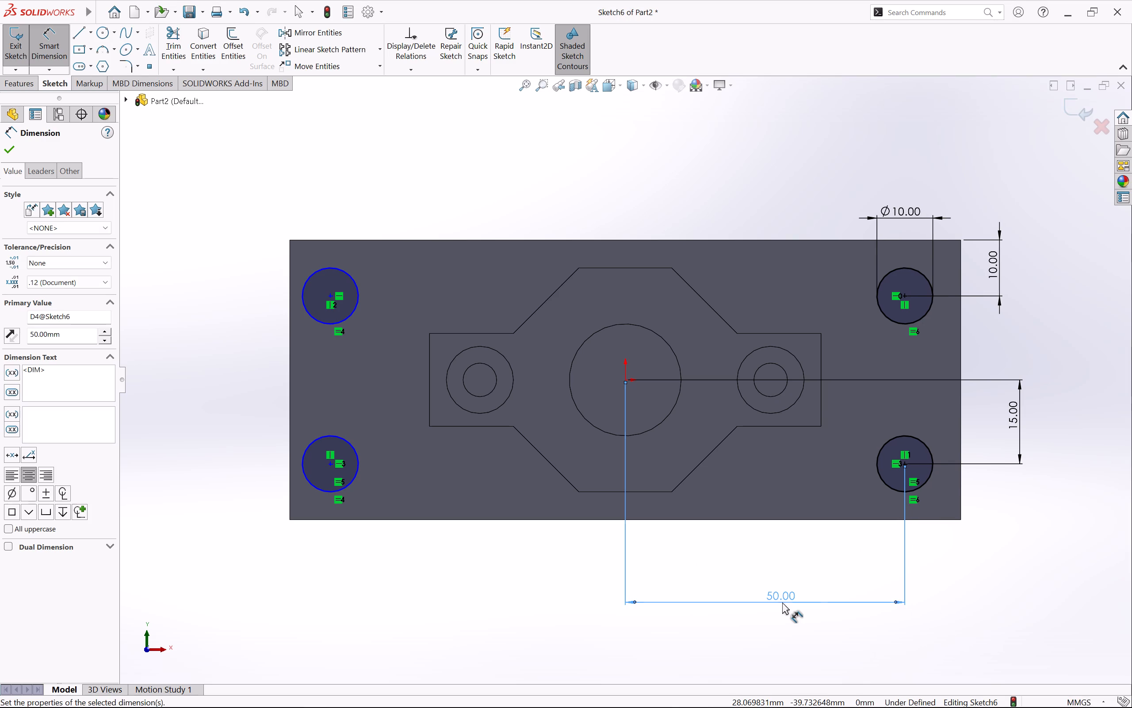
click(369, 191)
key(Escape)
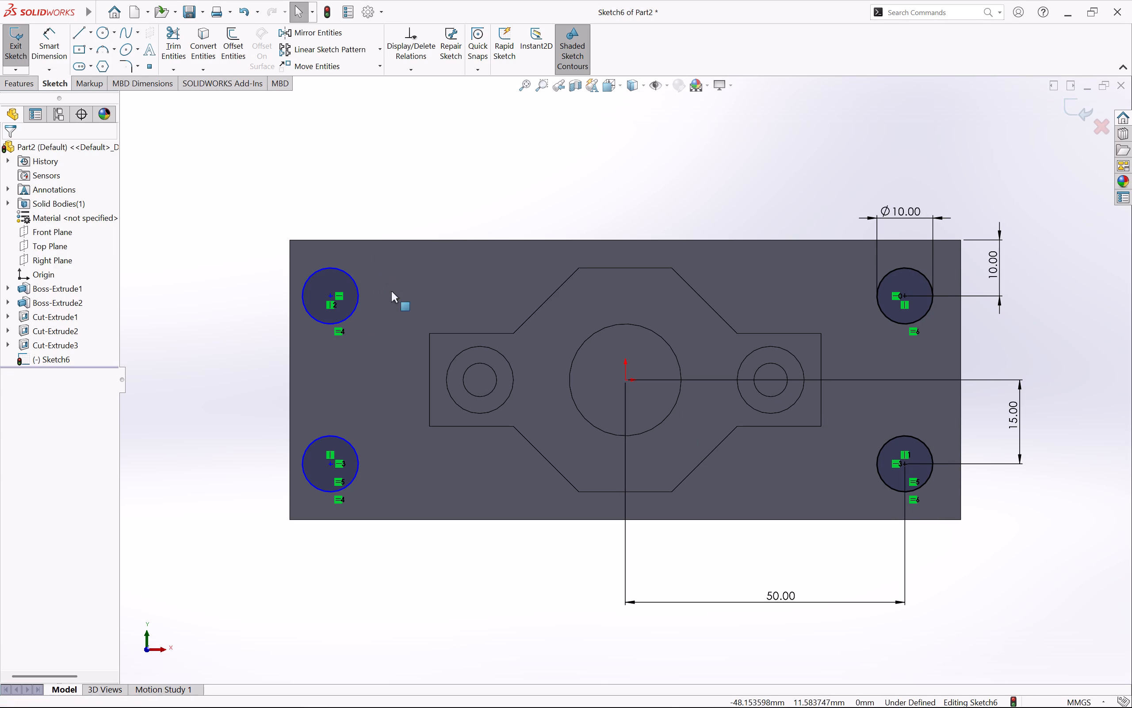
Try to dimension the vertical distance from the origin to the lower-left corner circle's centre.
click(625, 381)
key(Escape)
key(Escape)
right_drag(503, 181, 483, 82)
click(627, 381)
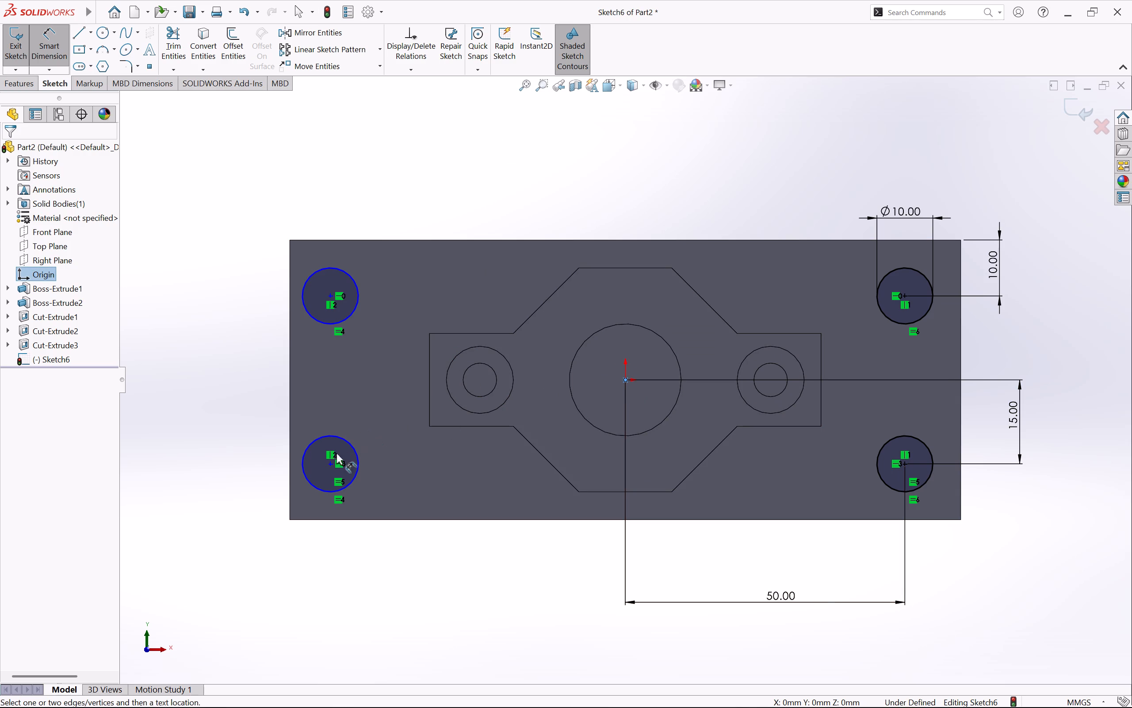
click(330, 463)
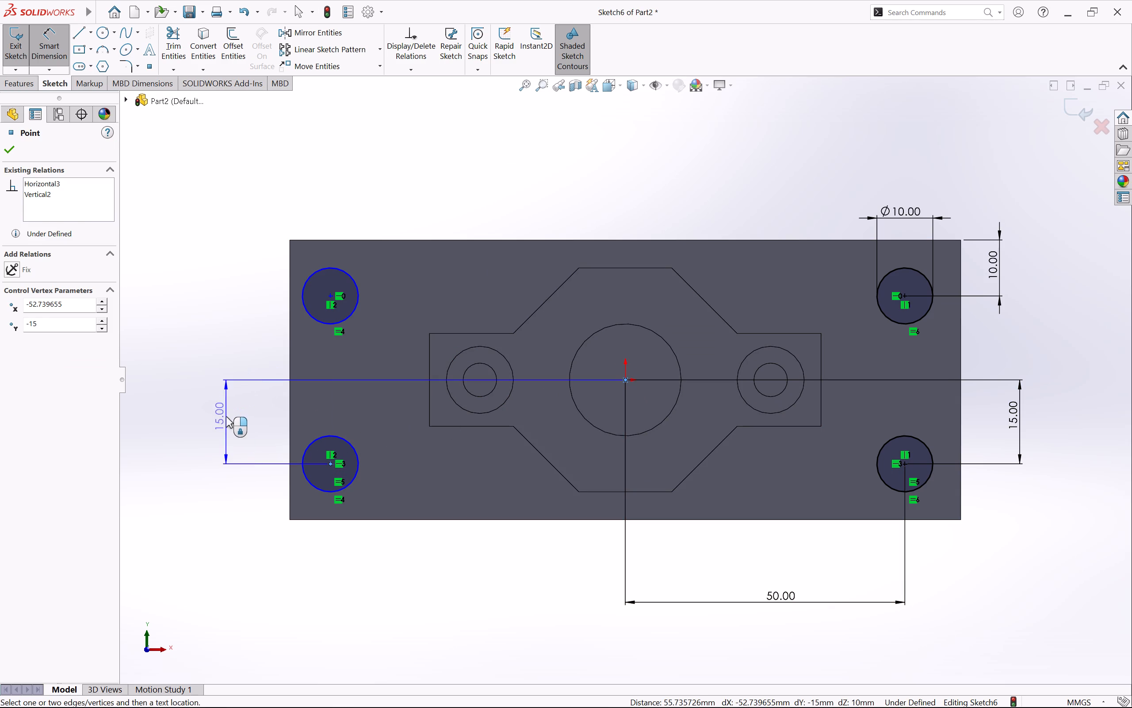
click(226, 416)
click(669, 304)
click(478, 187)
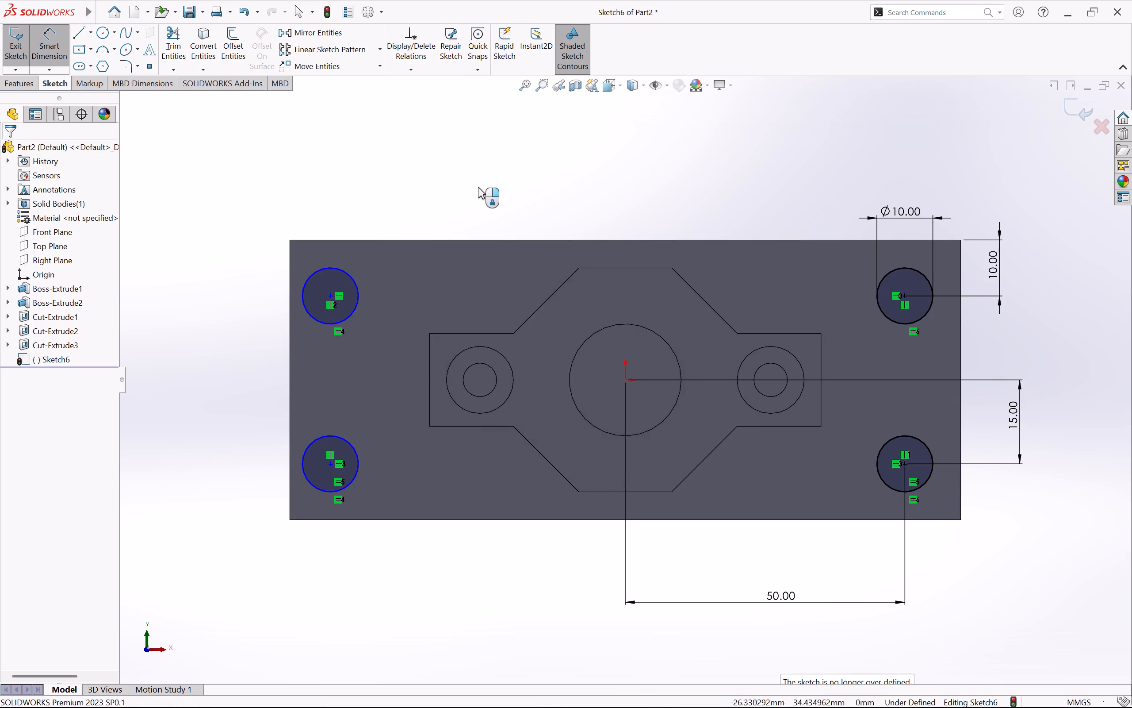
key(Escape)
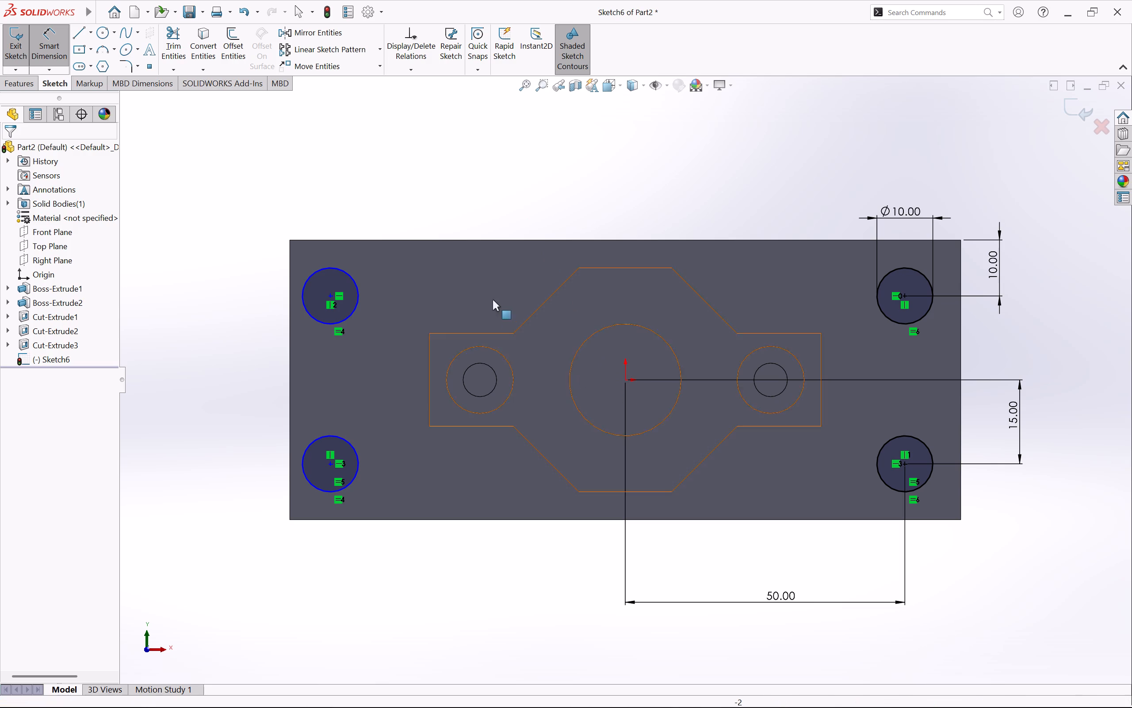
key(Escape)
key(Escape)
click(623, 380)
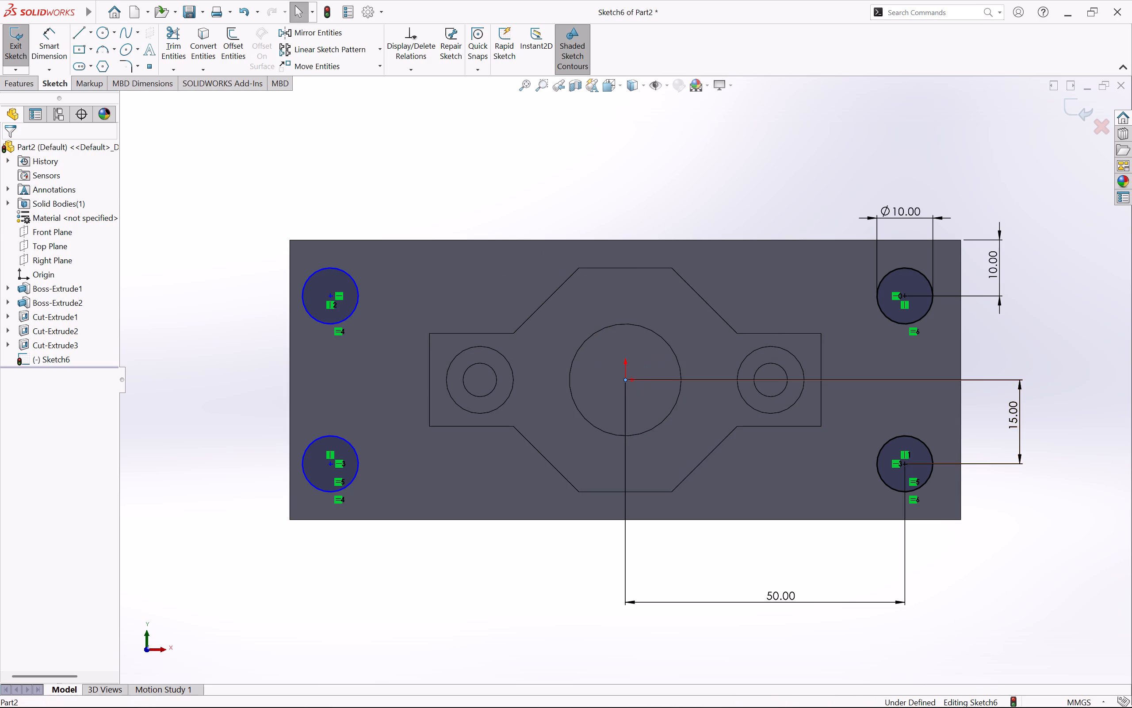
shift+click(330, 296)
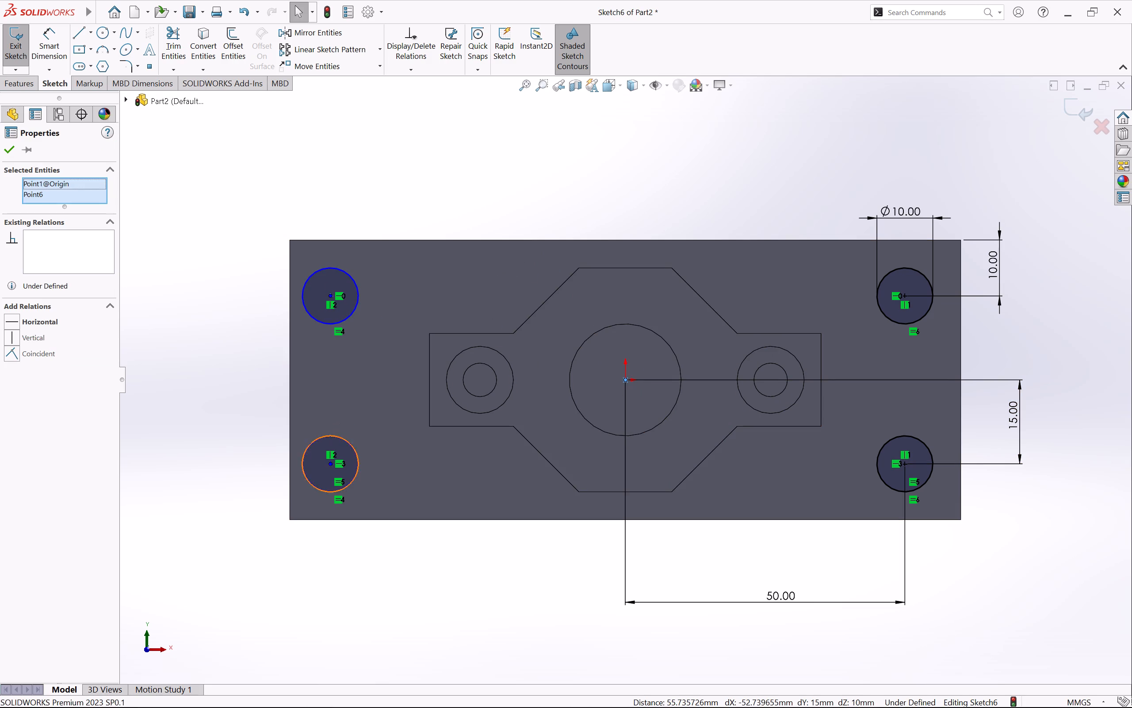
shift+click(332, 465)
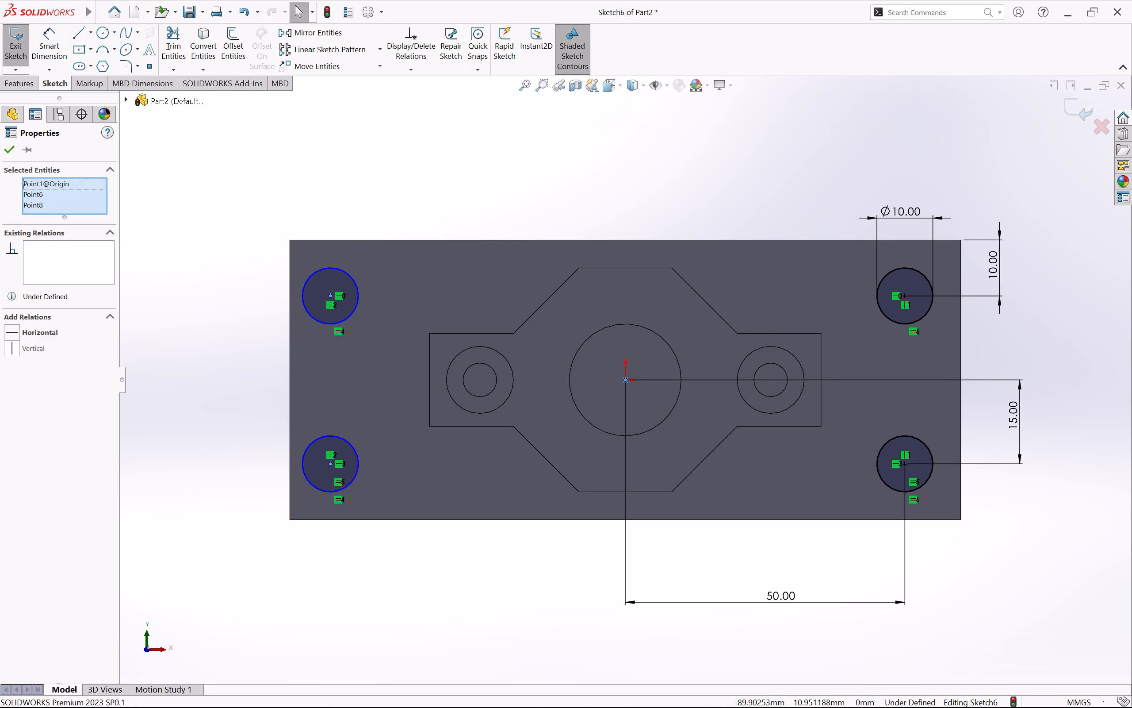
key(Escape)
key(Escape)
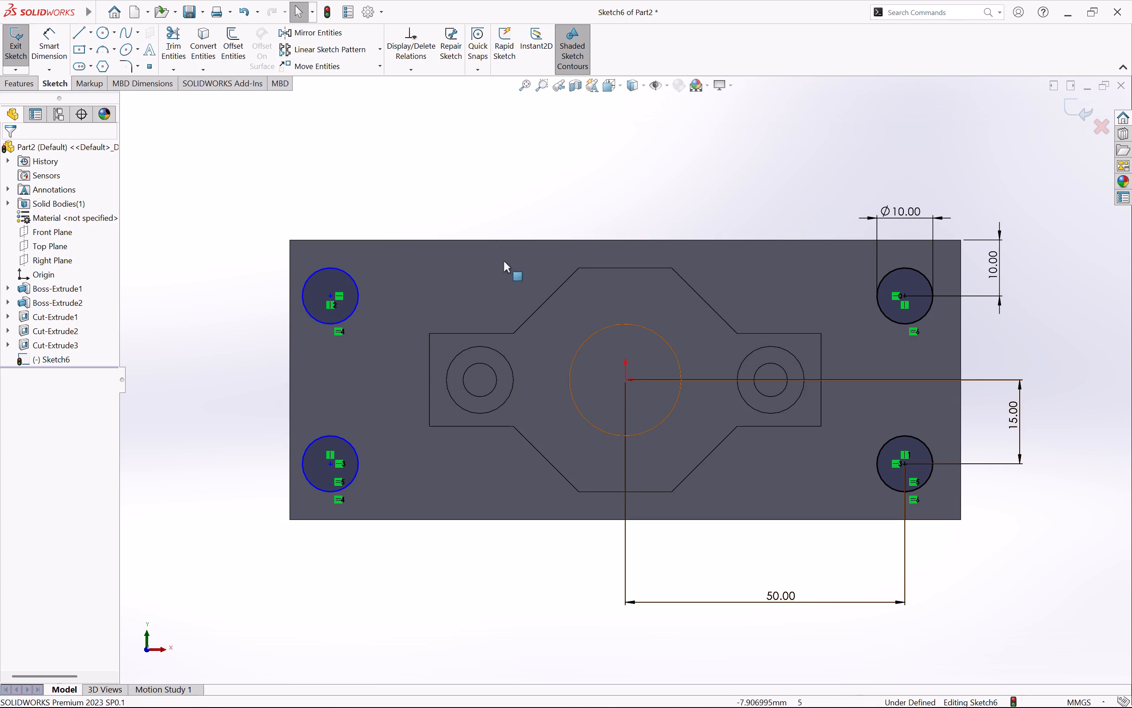
Dimension the horizontal distance from the origin to the upper-left corner circle's centre as 50 mm.
right_drag(478, 208, 464, 140)
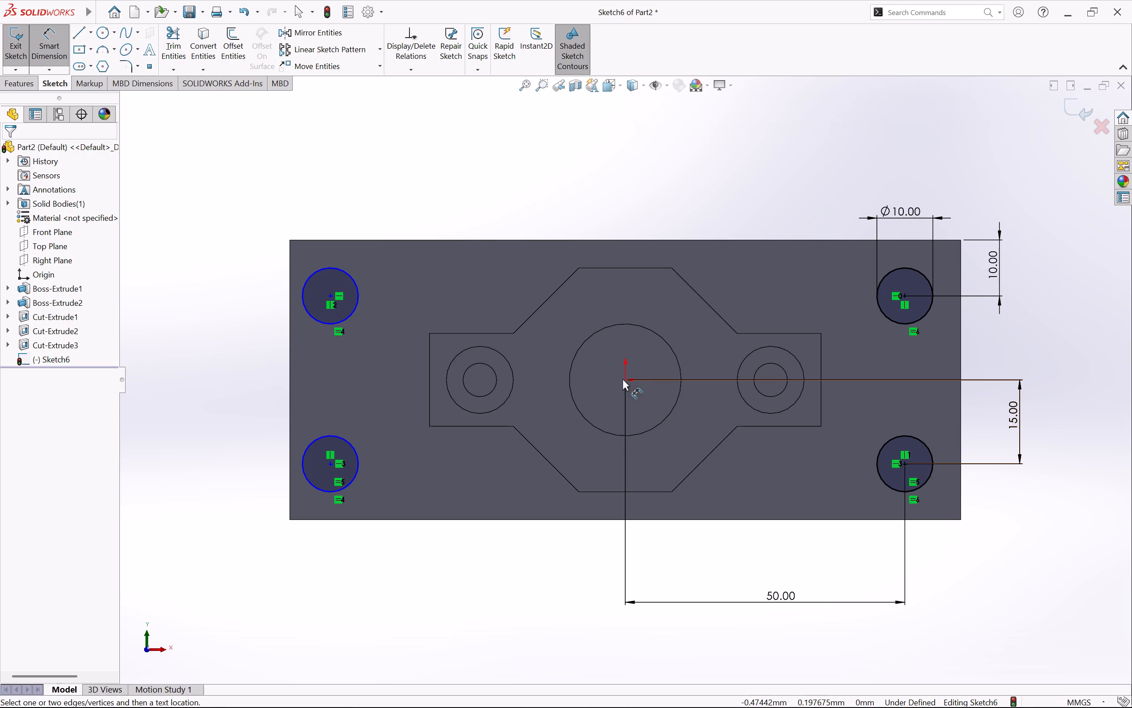
click(624, 379)
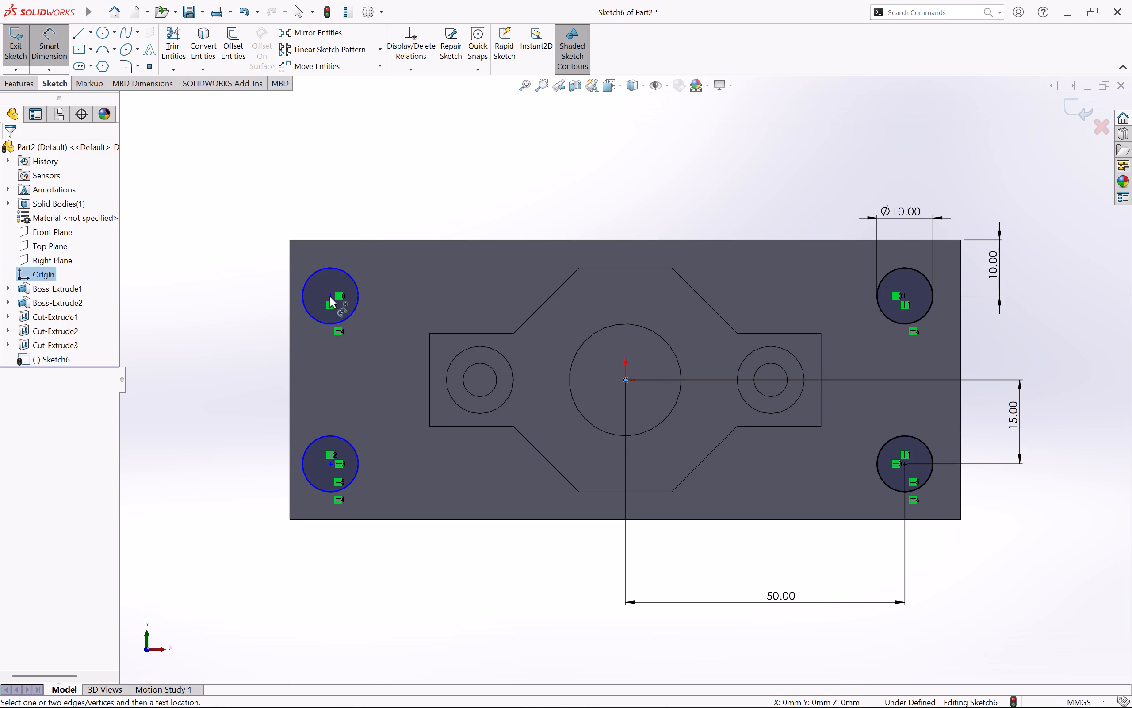
click(329, 296)
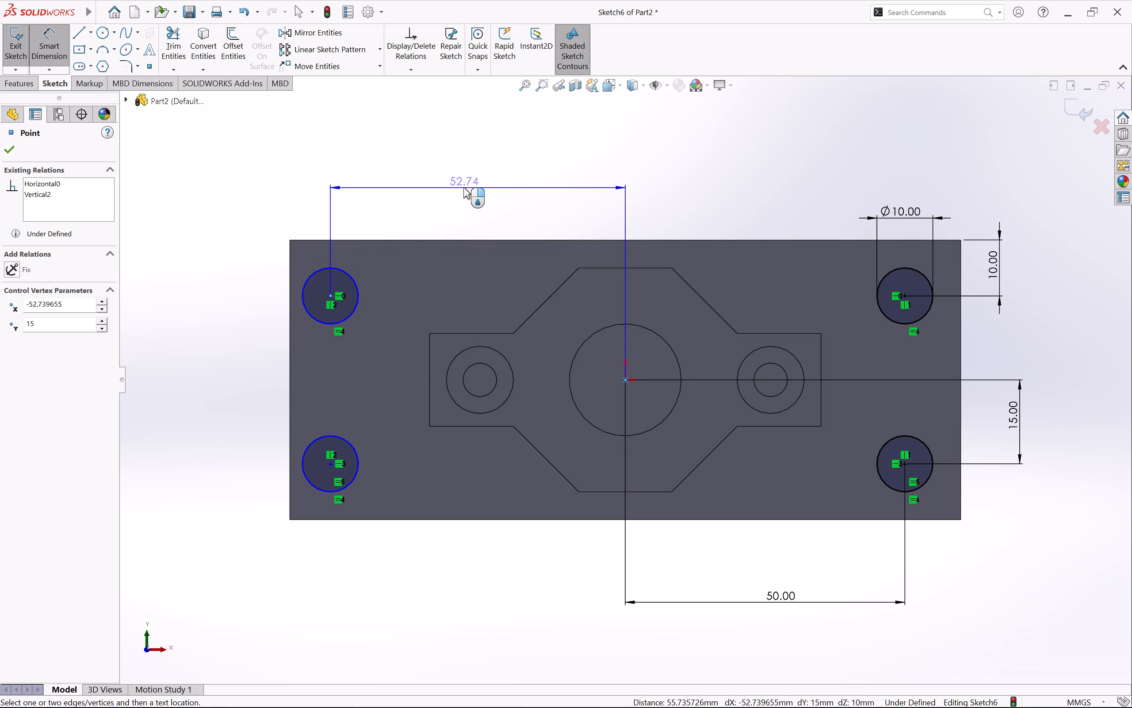
click(463, 187)
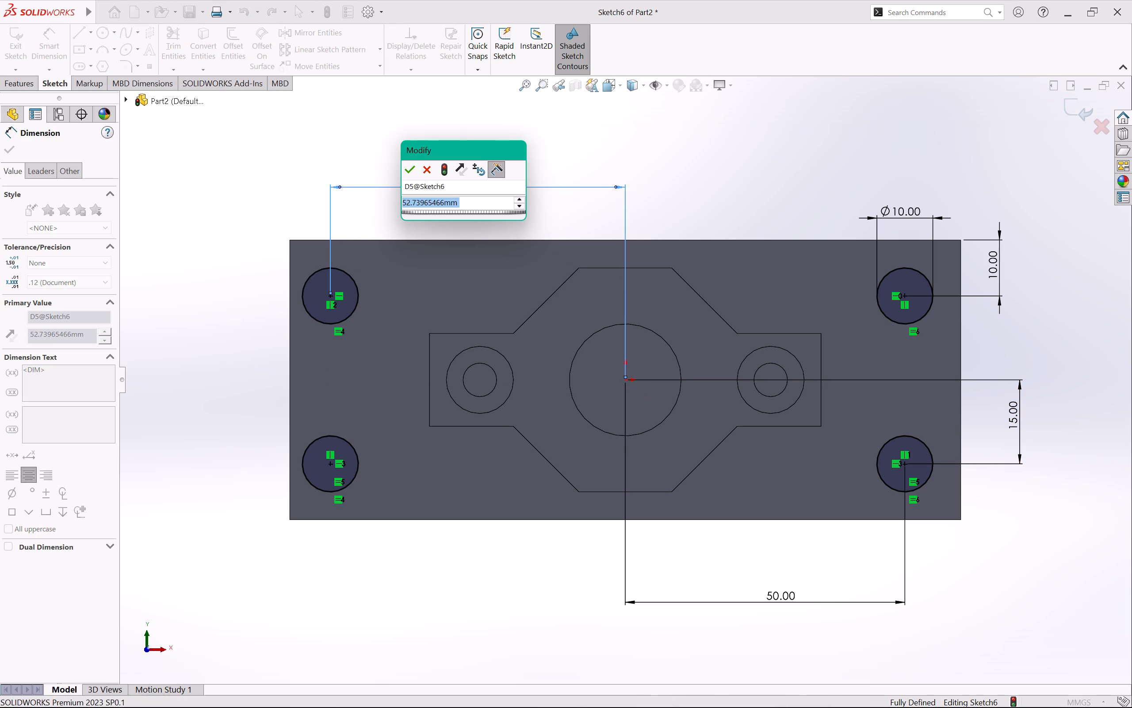
key(BackSpace)
text(50)
key(Return)
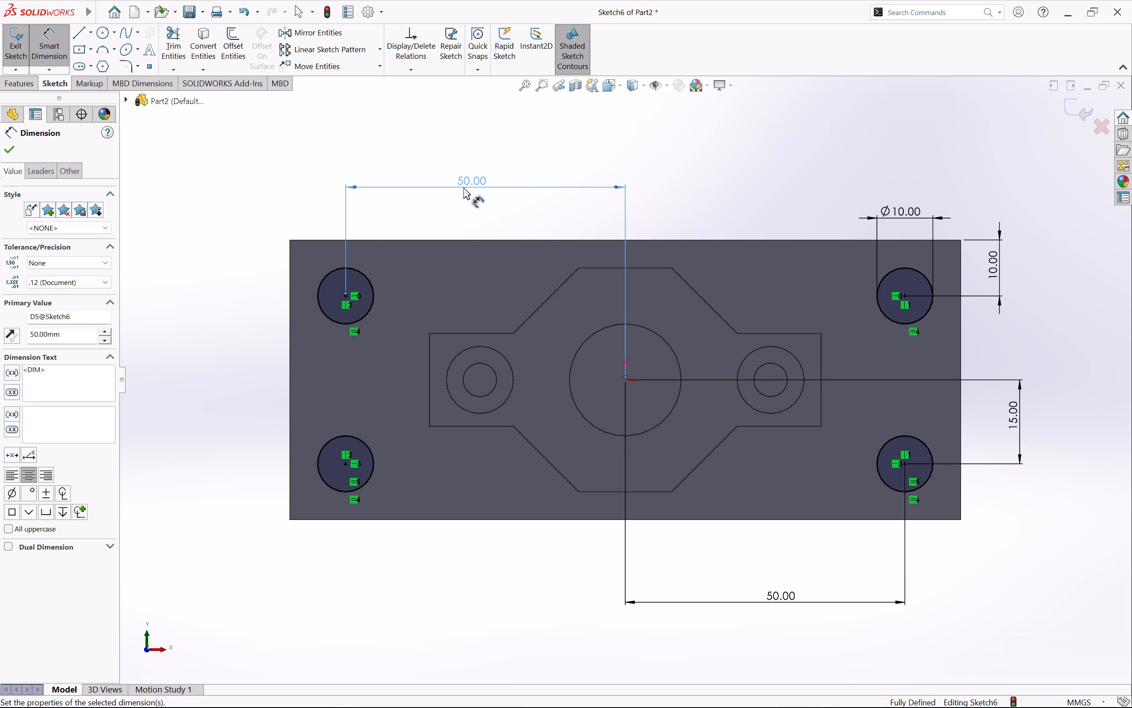
click(281, 178)
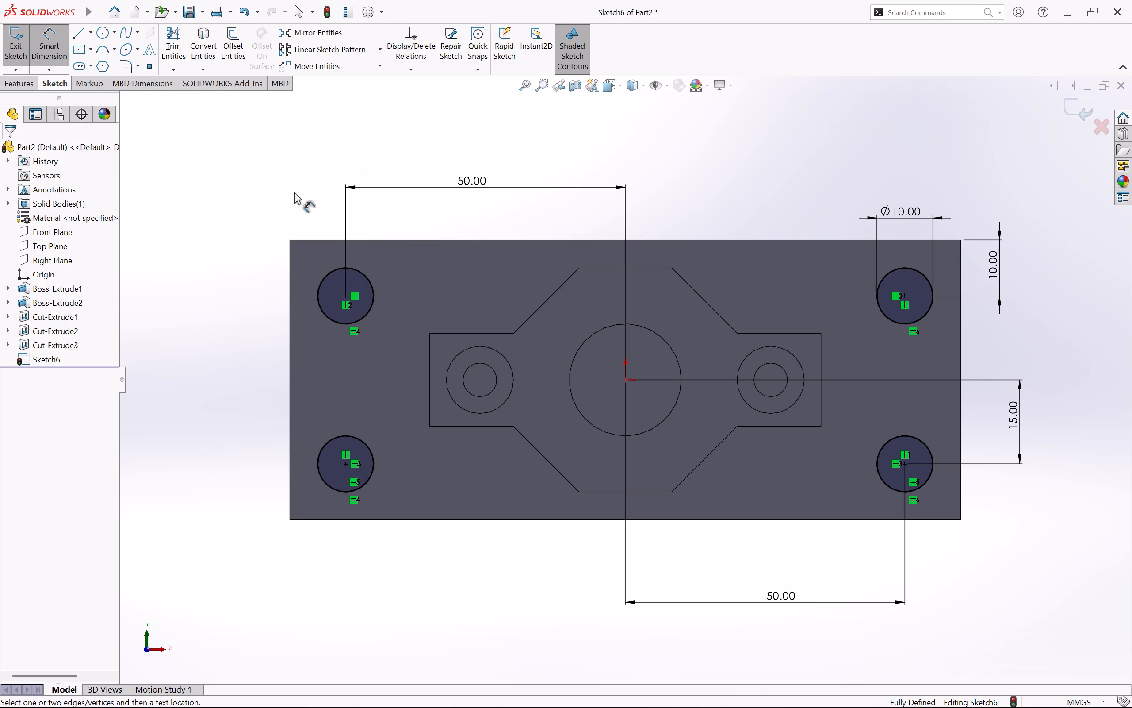
Exit the sketch and cut-extrude the four corner circles through the base plate with a 25 mm blind depth.
click(7, 42)
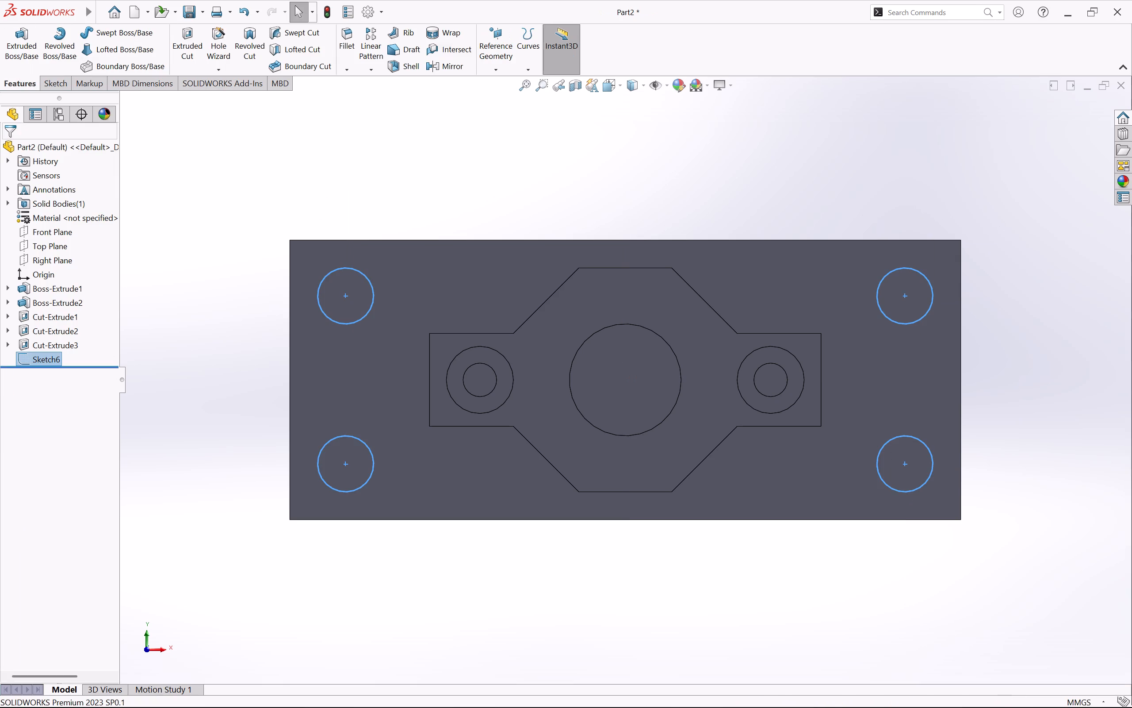
click(182, 46)
middle_drag(654, 595, 623, 372)
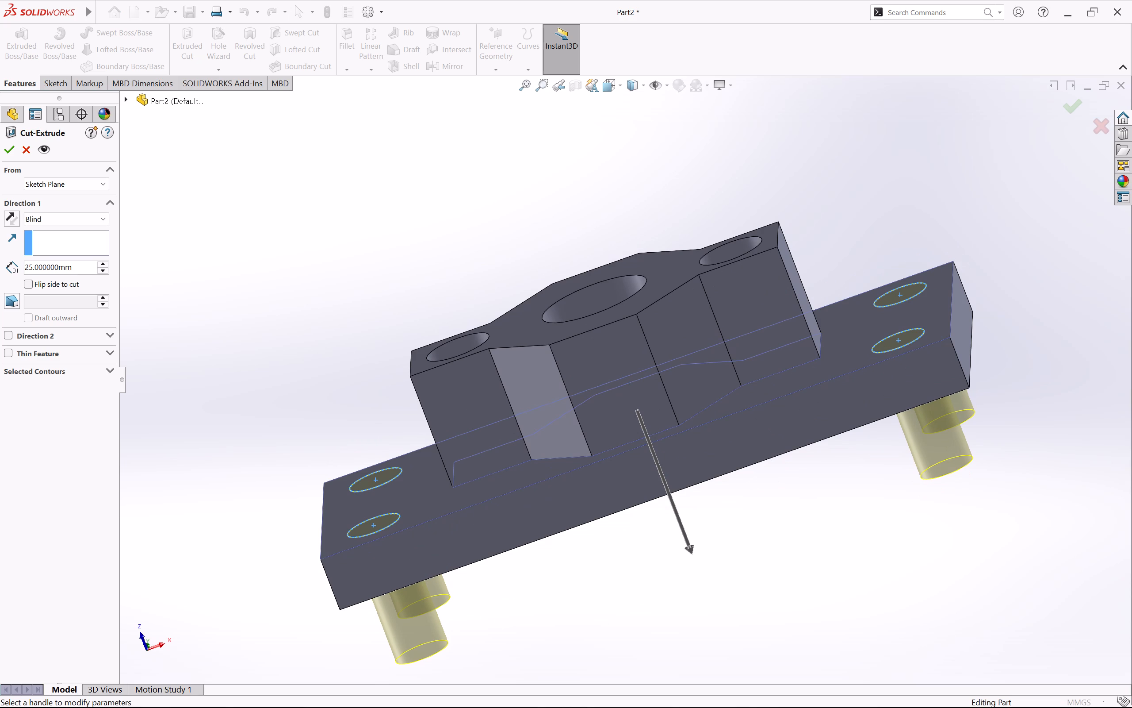
click(8, 150)
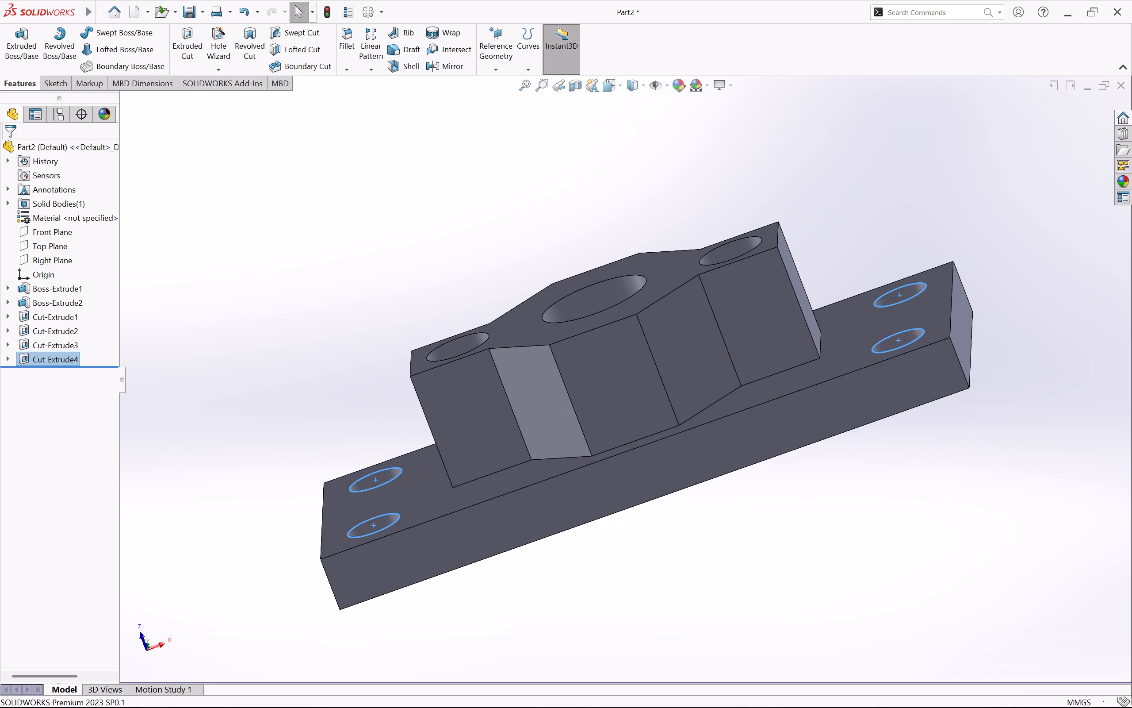
scroll(256, 350, up, 1)
click(265, 351)
Chamfer the base plate's four vertical corner edges with a 5 mm distance and a 45-degree angle.
middle_drag(348, 331, 374, 521)
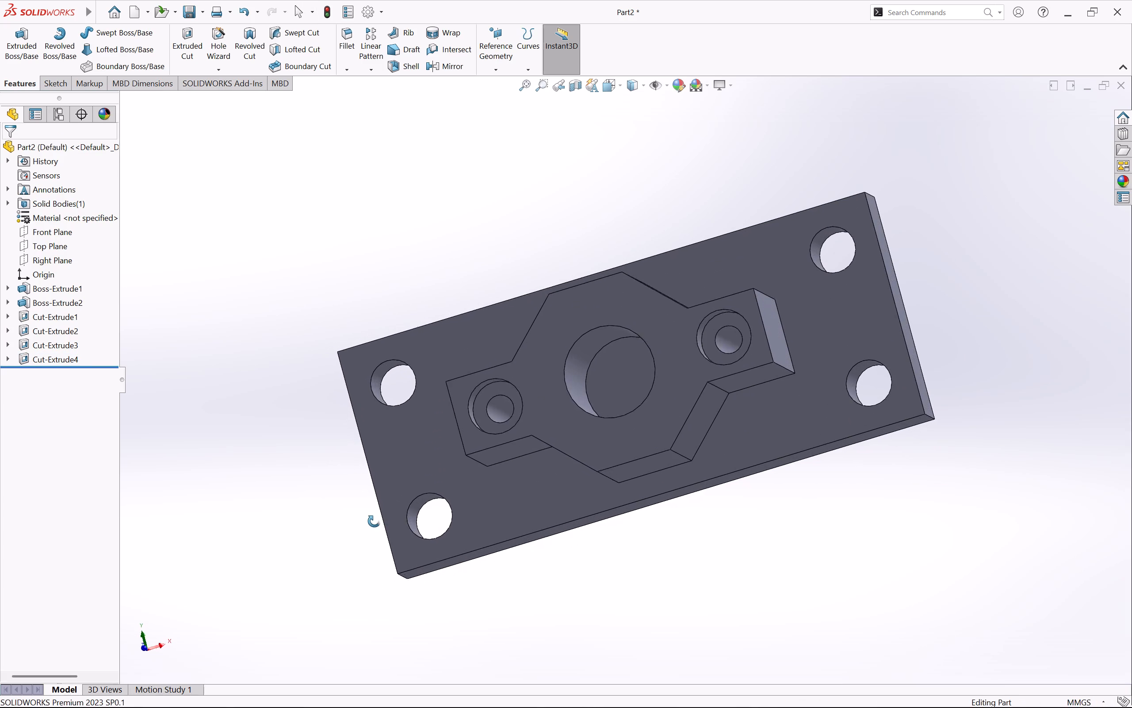
middle_drag(374, 521, 380, 484)
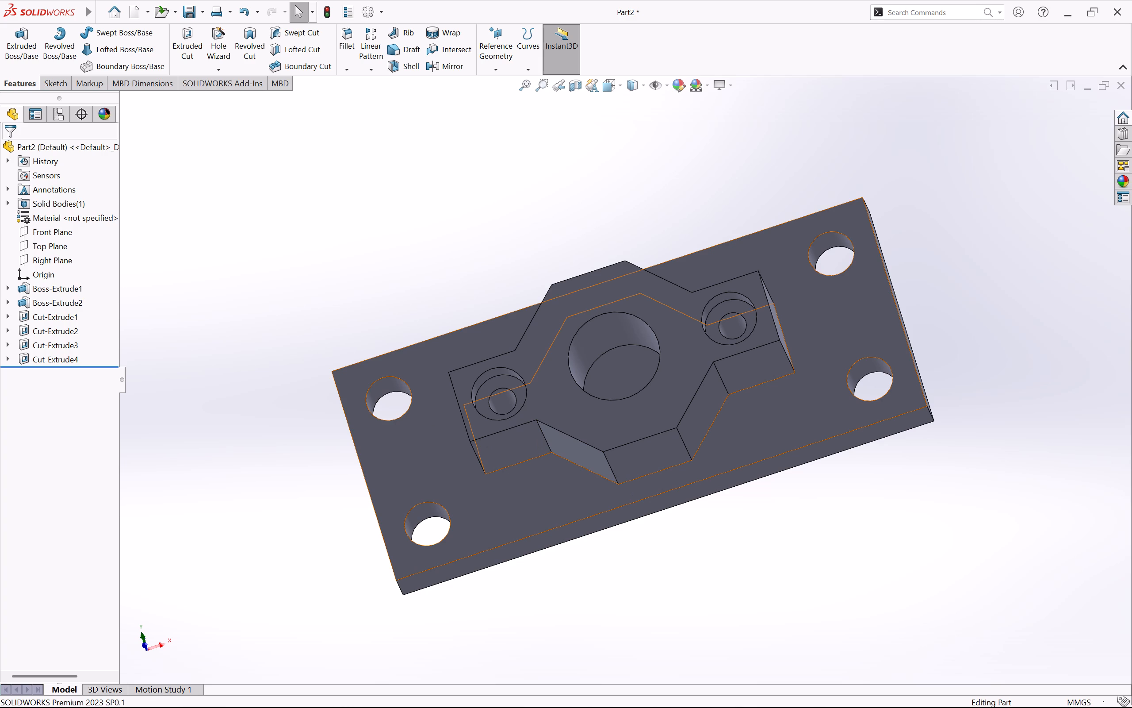
middle_drag(845, 519, 853, 528)
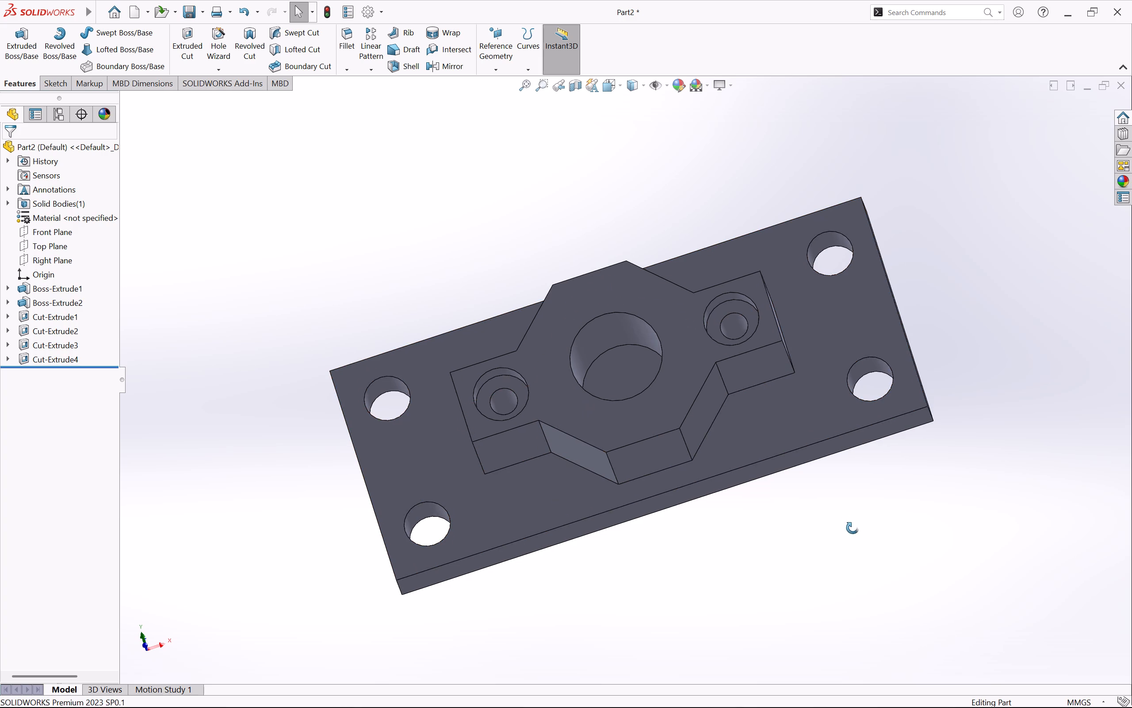
middle_drag(853, 528, 855, 596)
click(341, 70)
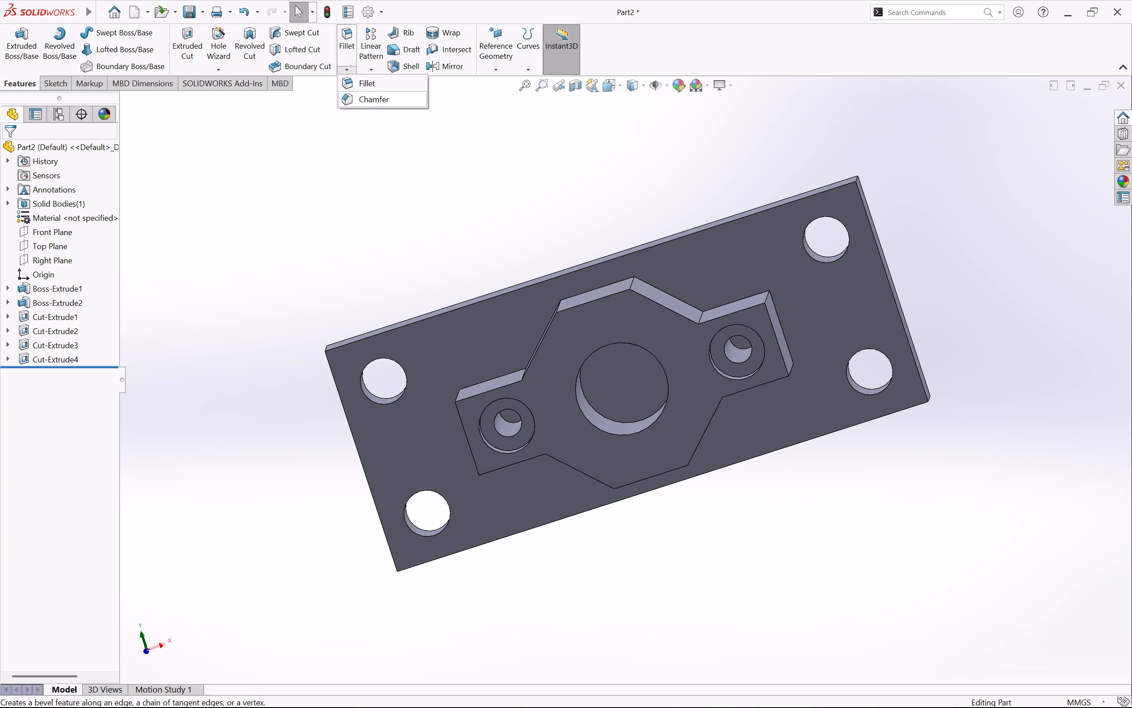
click(361, 96)
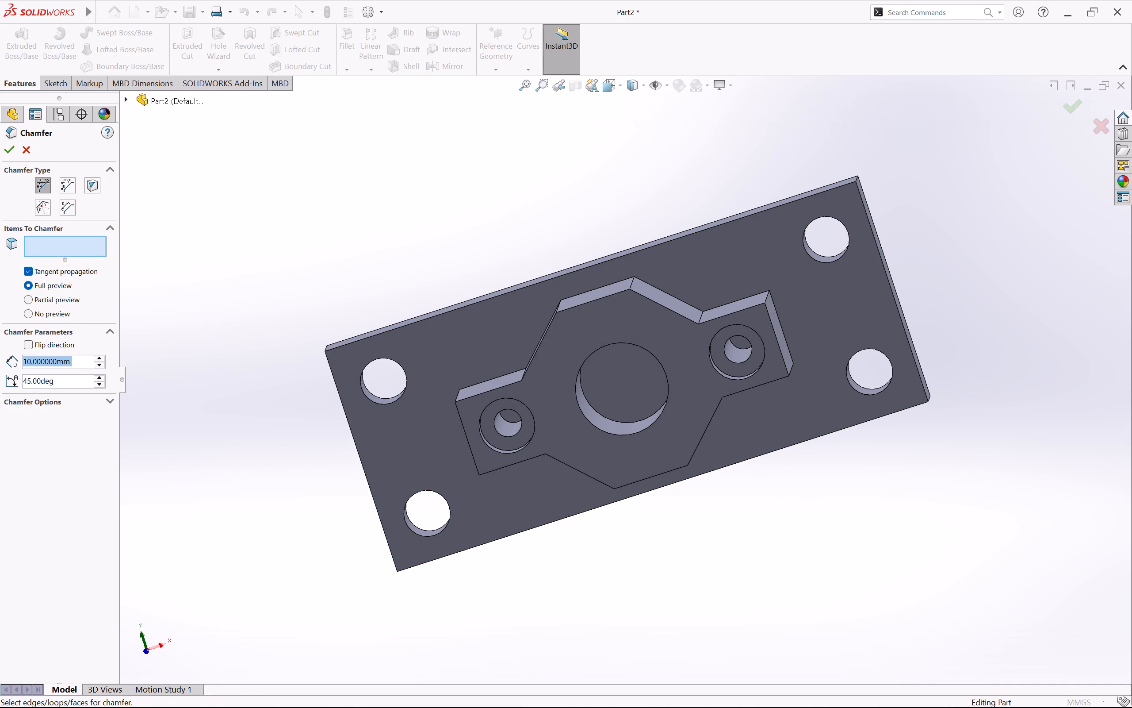
middle_drag(947, 182, 928, 269)
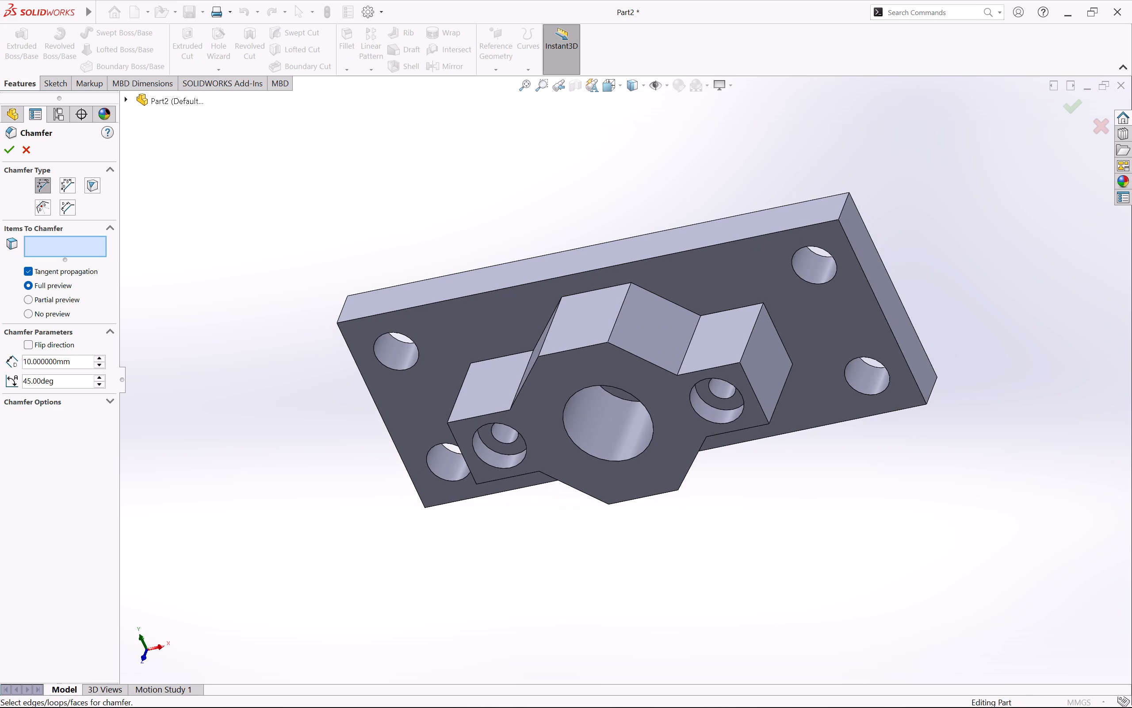
click(845, 205)
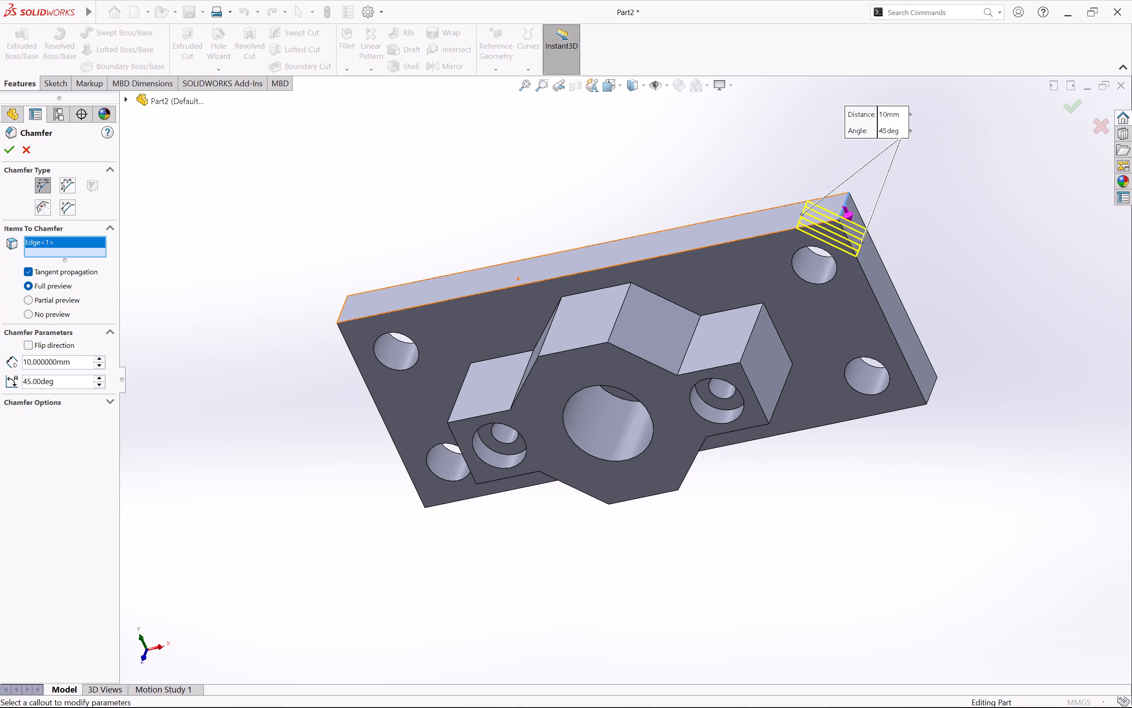
middle_drag(237, 221, 322, 186)
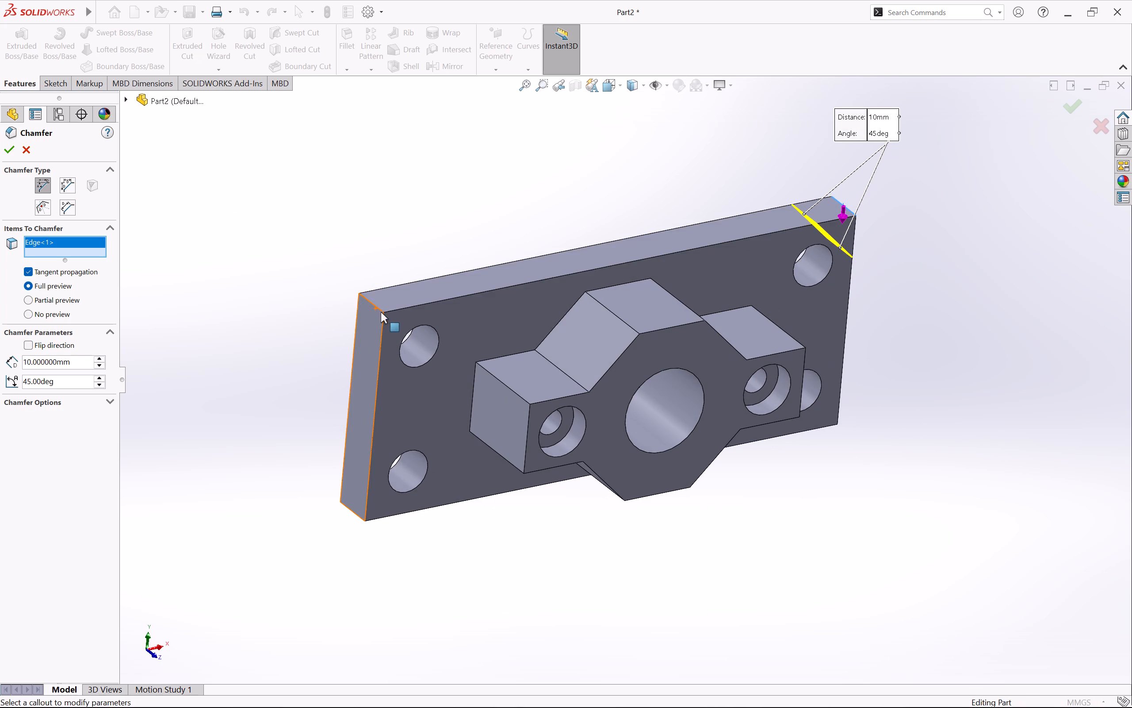
click(371, 304)
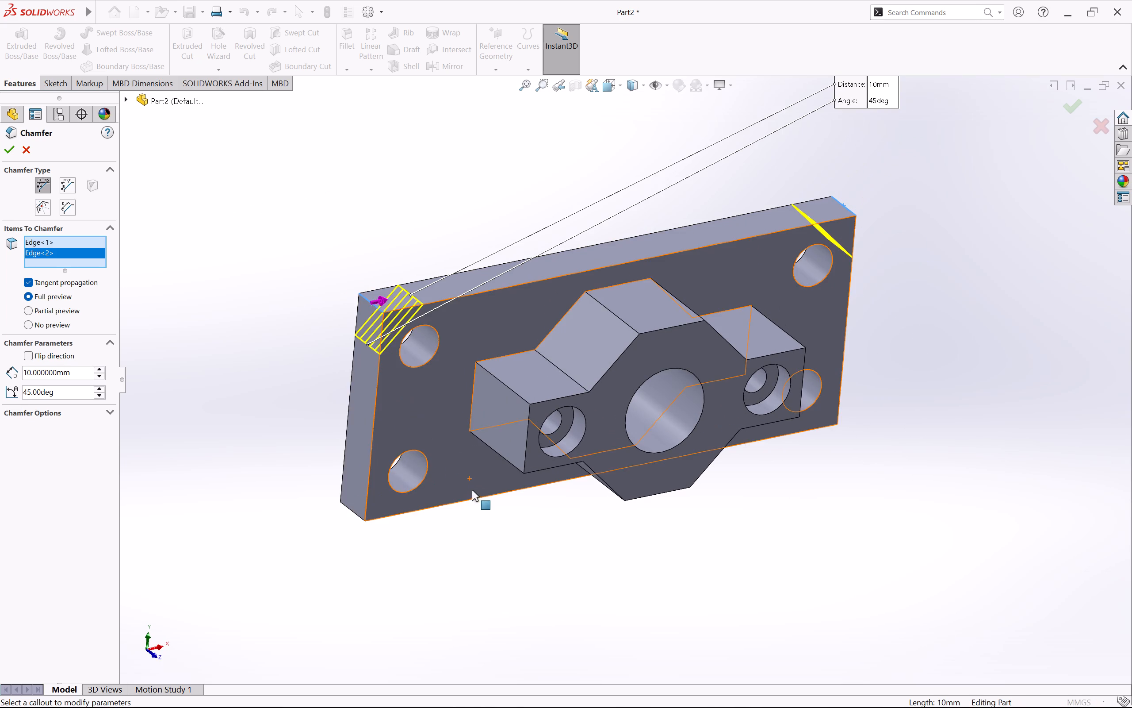
middle_drag(470, 489, 448, 345)
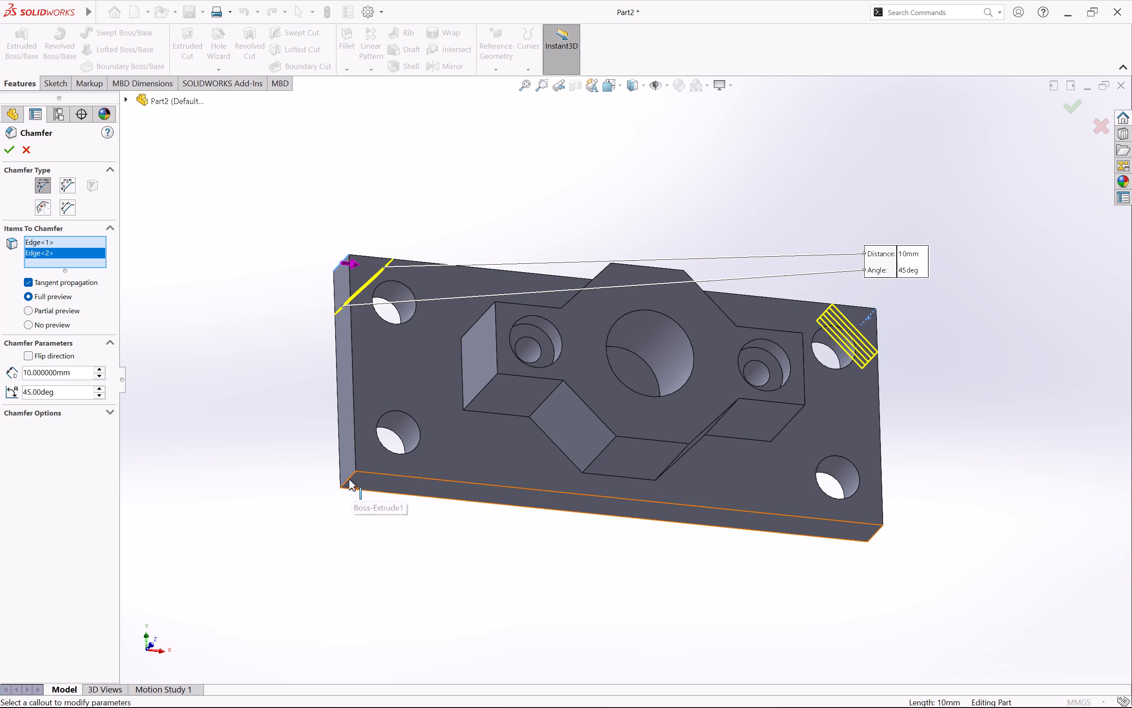
click(349, 479)
middle_drag(618, 545, 562, 545)
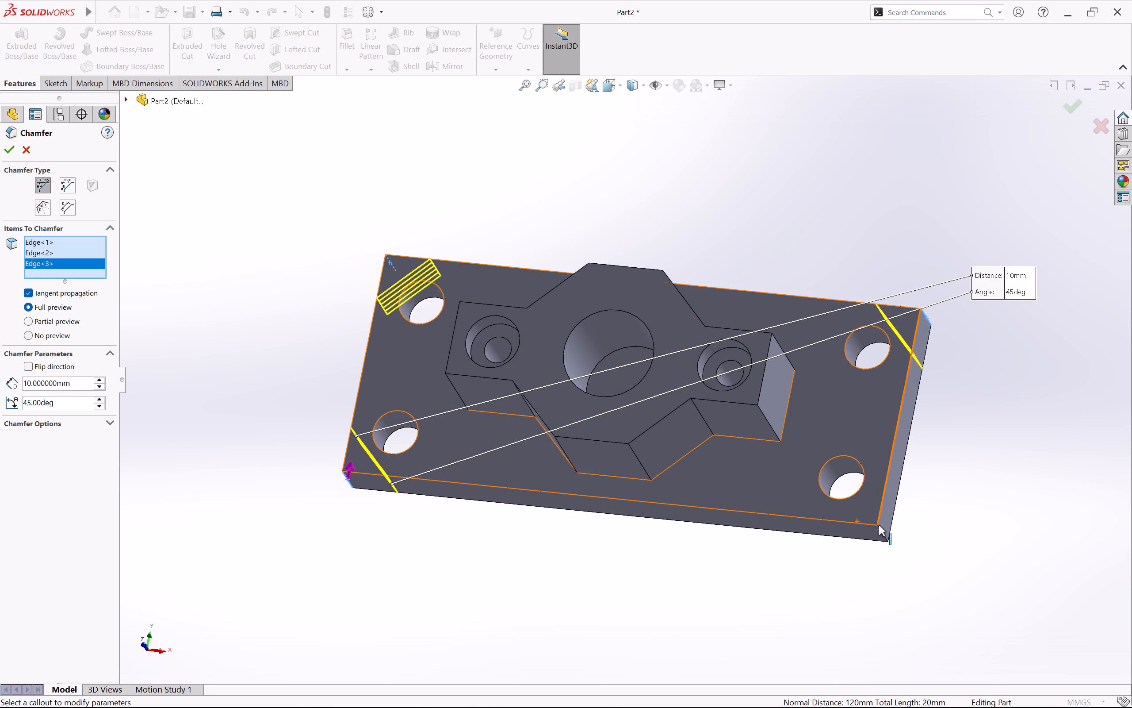
click(883, 535)
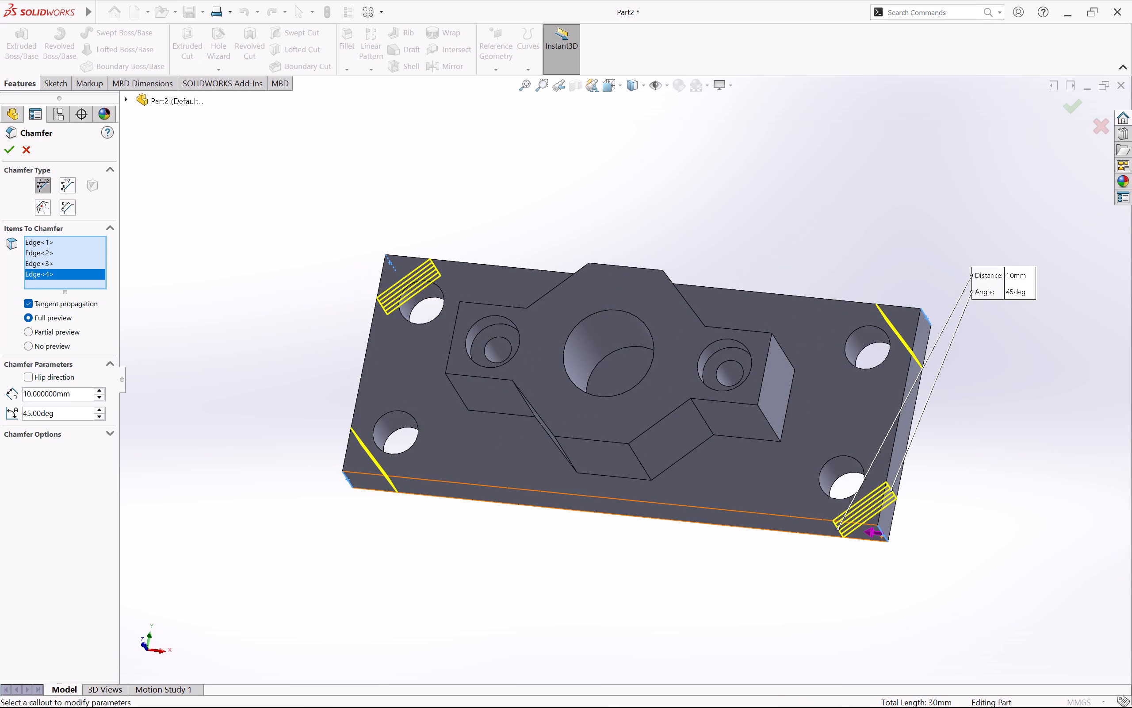
drag(74, 393, 0, 404)
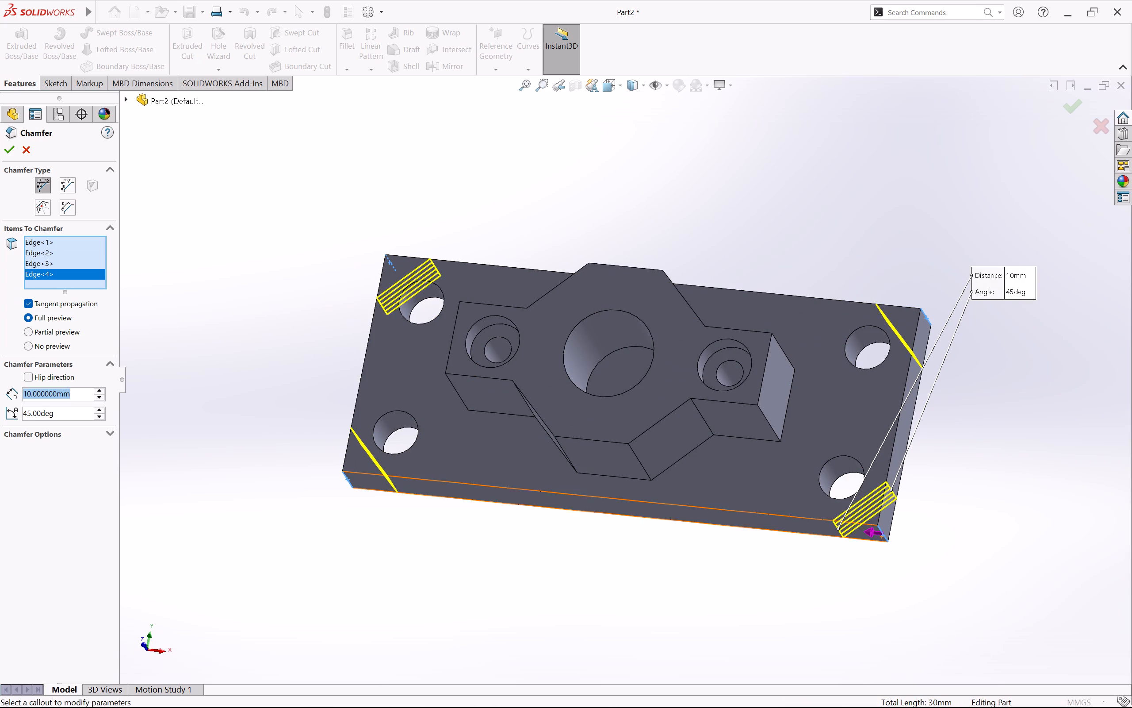
key(BackSpace)
key(5)
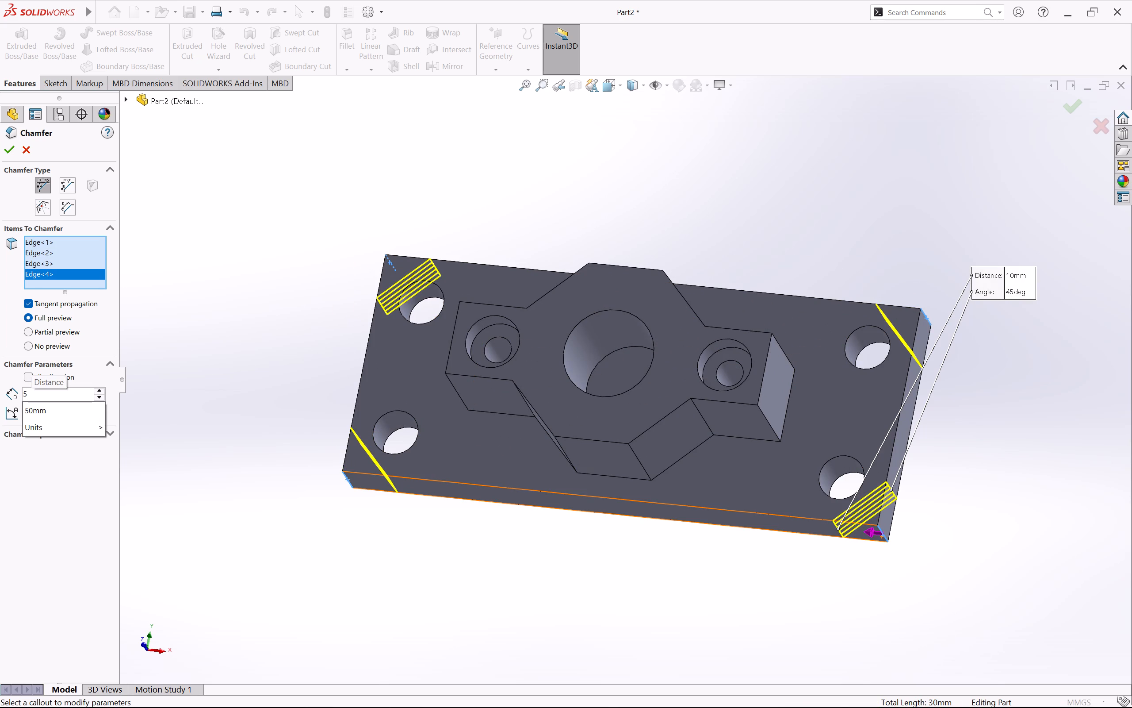
key(Return)
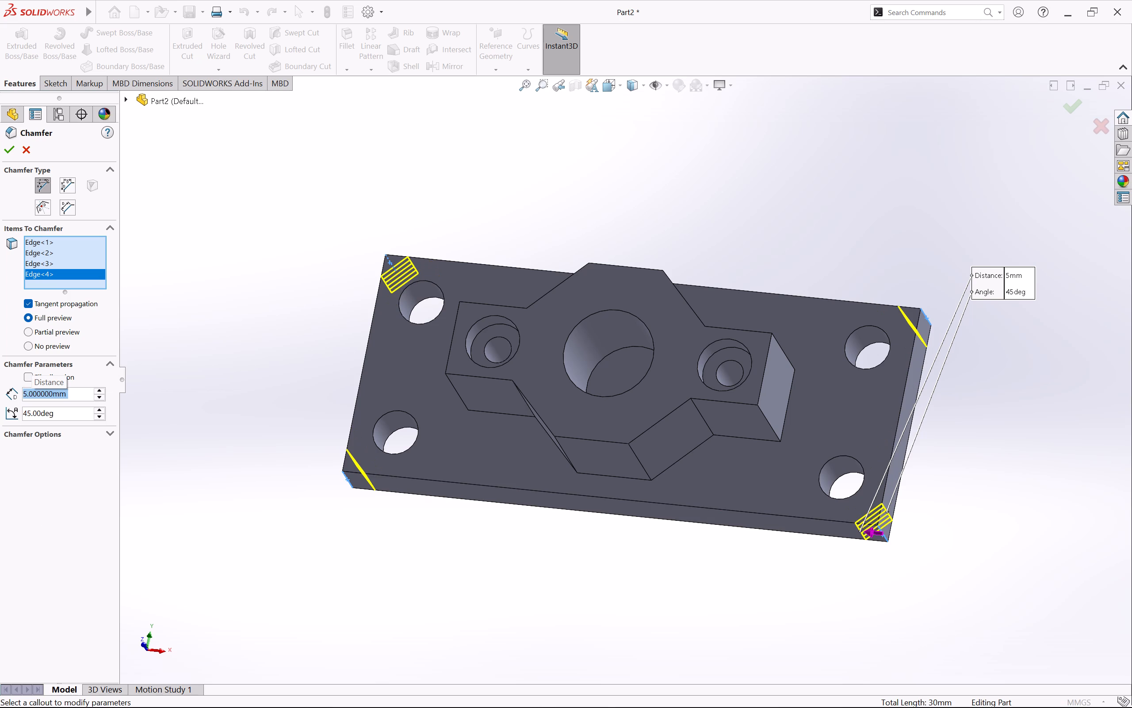
middle_drag(261, 324, 265, 375)
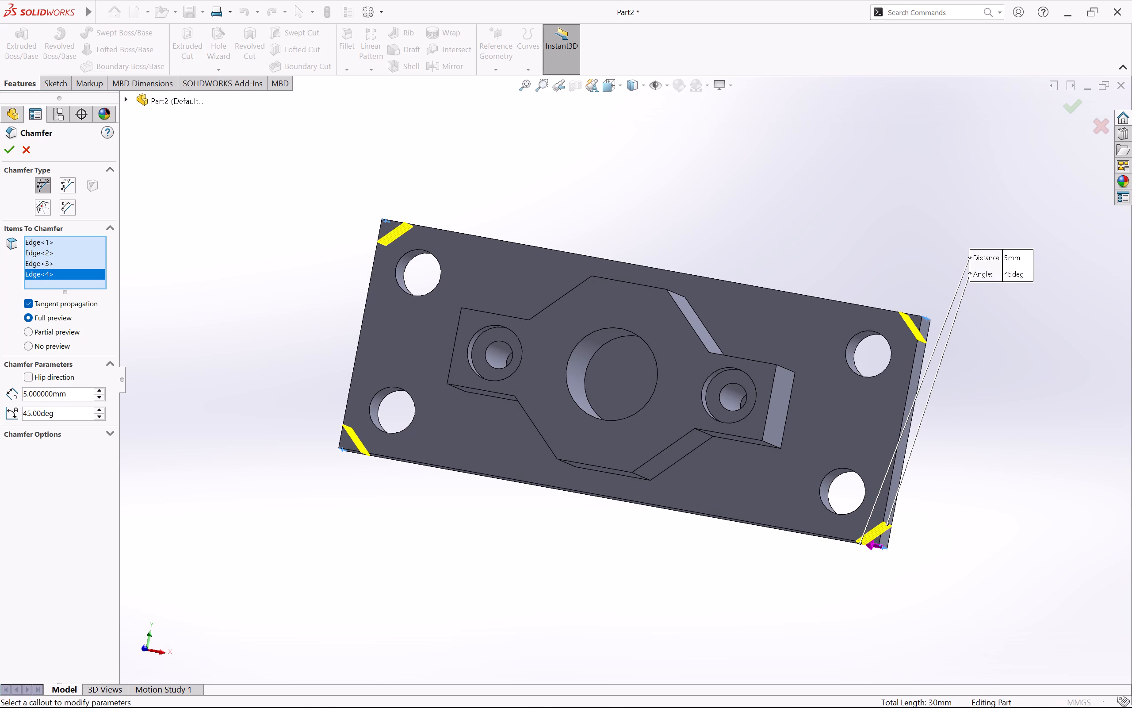
click(7, 152)
Inspect the part from the isometric, bottom, top, side, back and front standard views, ending in isometric.
middle_drag(465, 540, 484, 461)
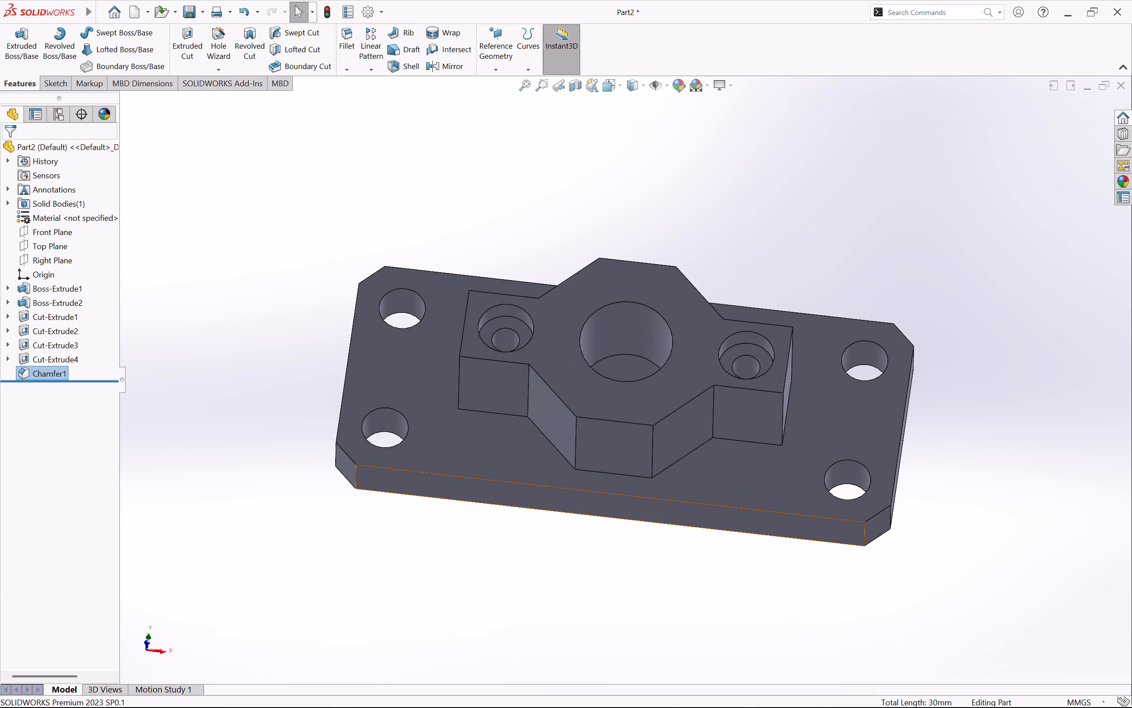
key(ctrl+7)
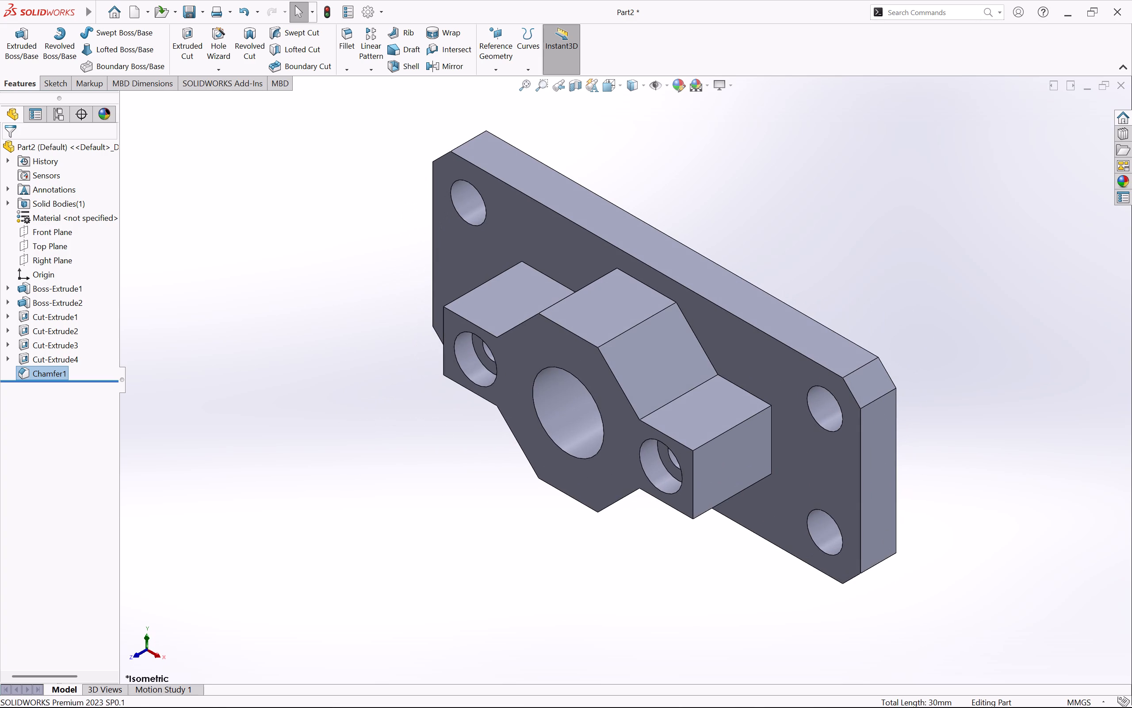
key(ctrl+8)
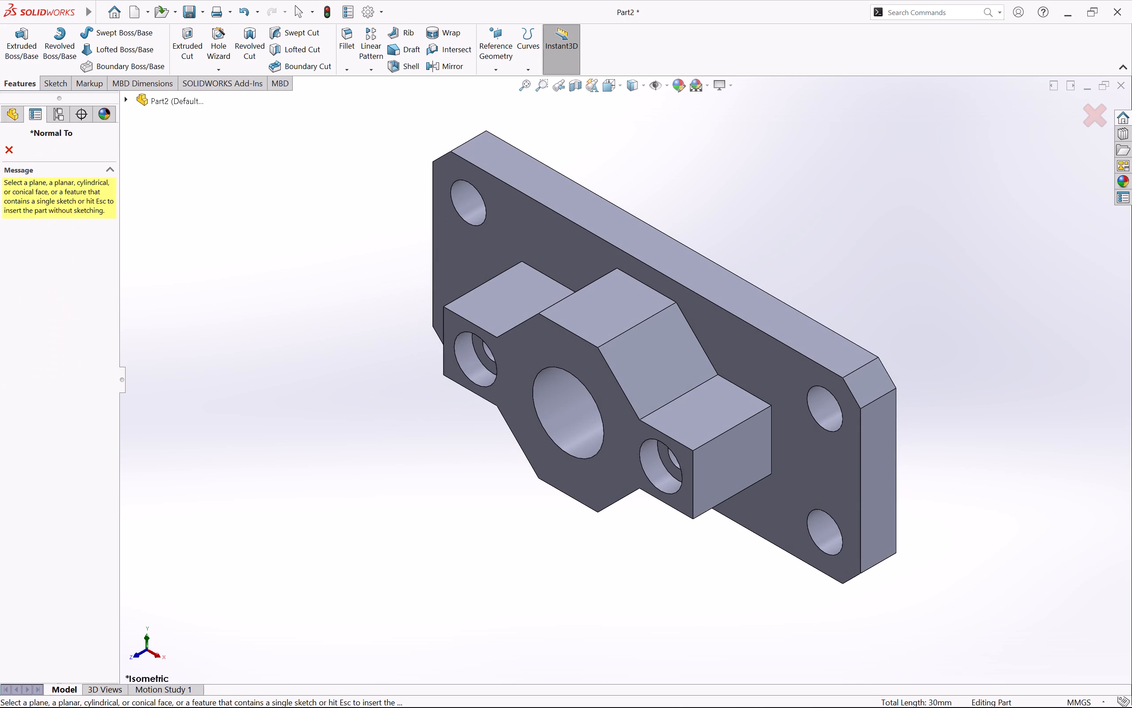
click(8, 147)
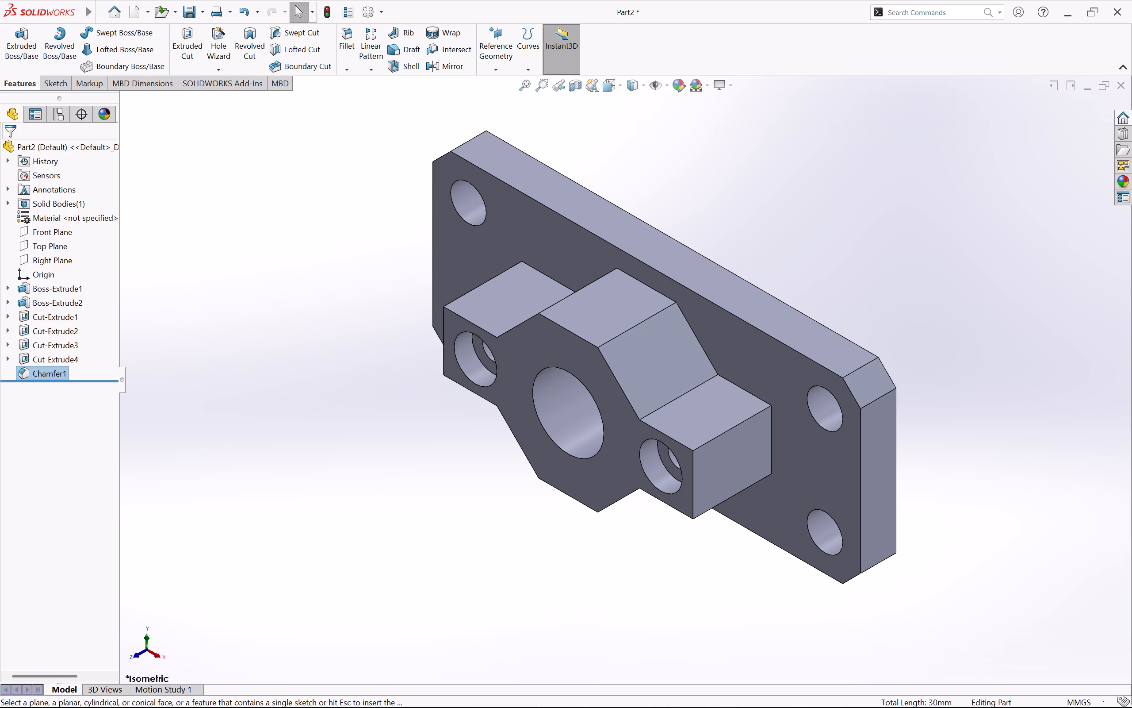
key(ctrl+6)
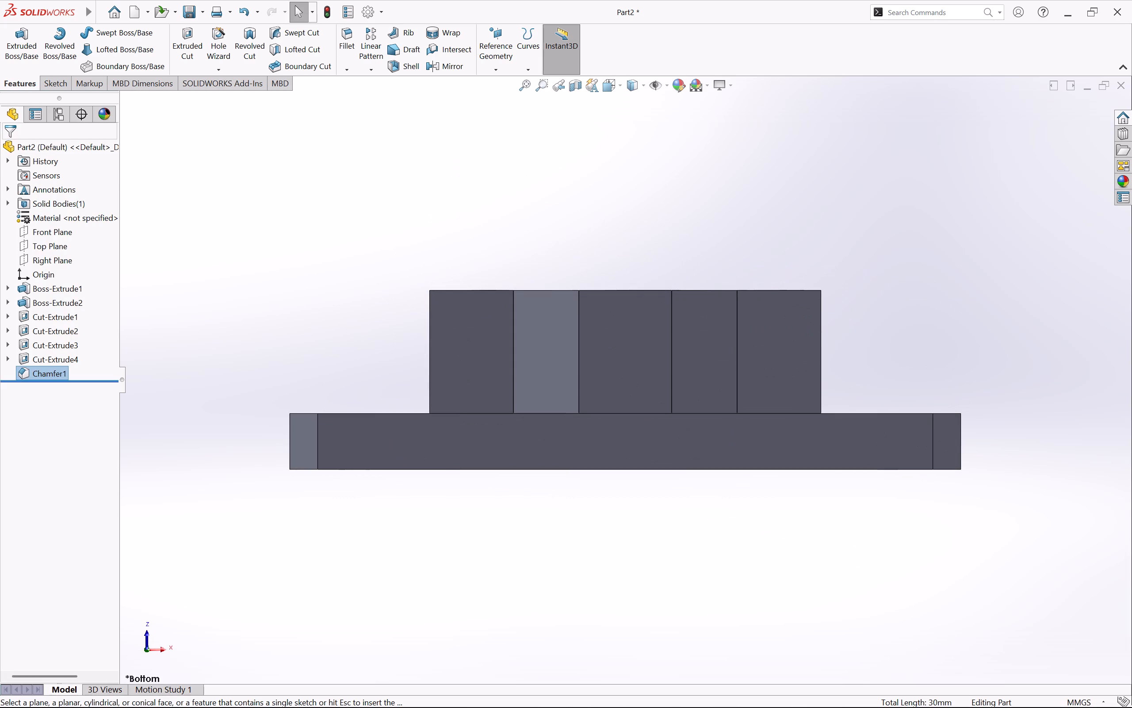
key(ctrl+5)
key(ctrl+4)
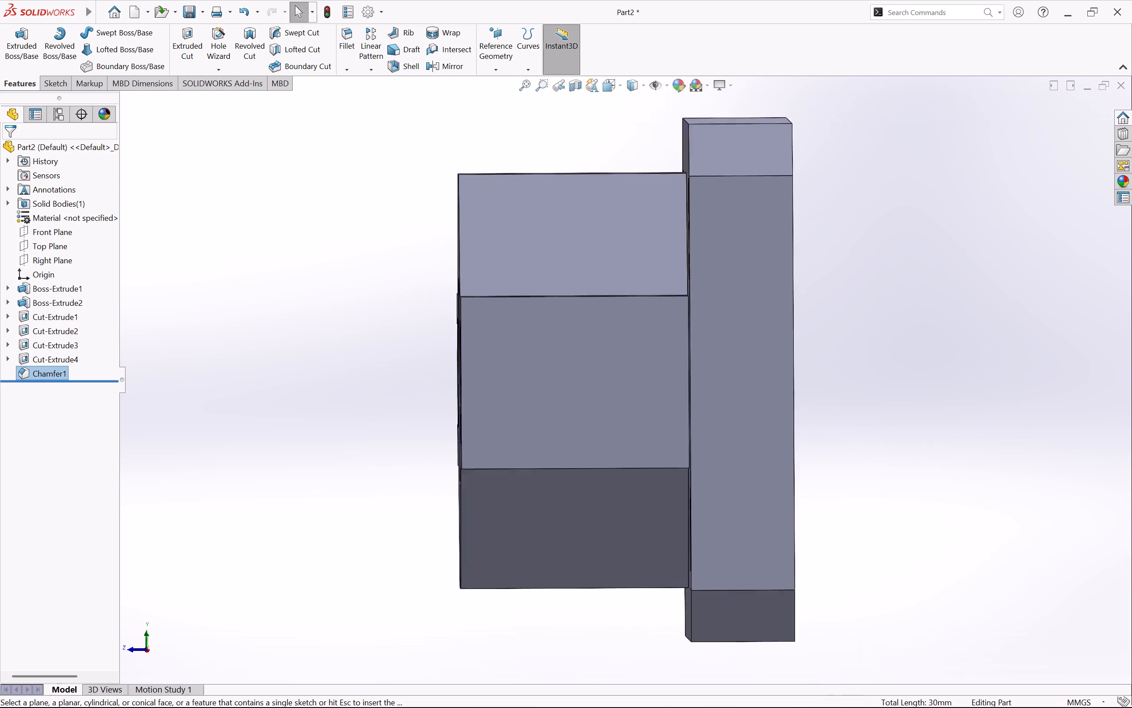
key(ctrl+3)
key(ctrl+2)
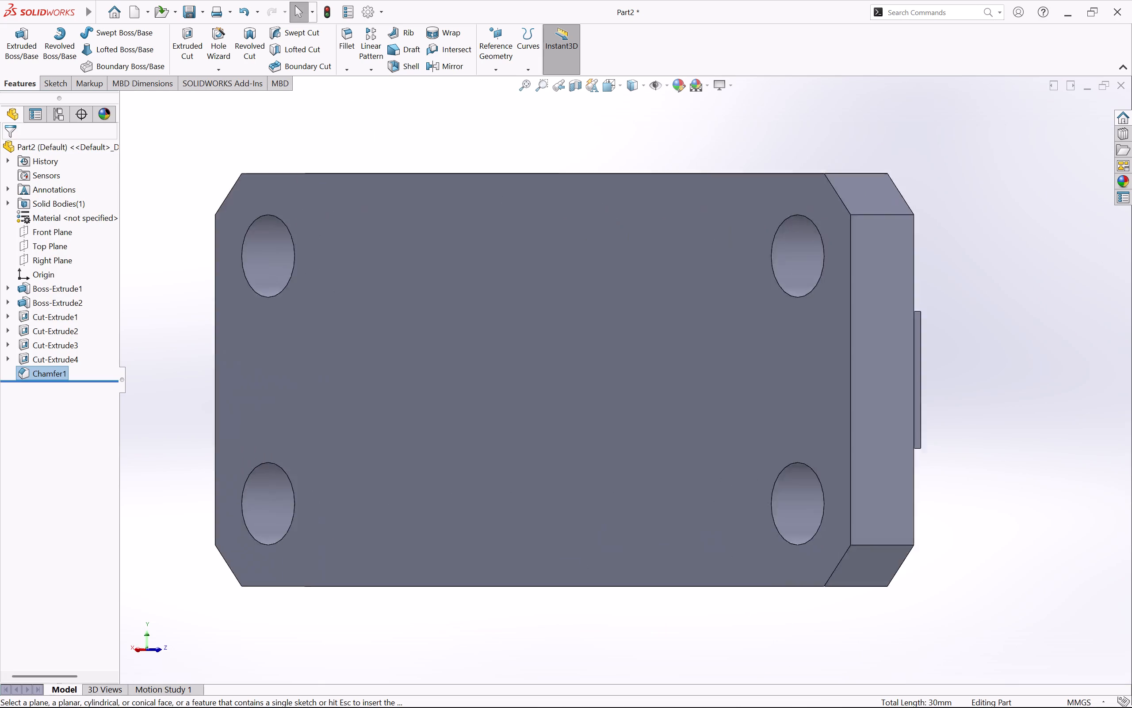
key(ctrl+1)
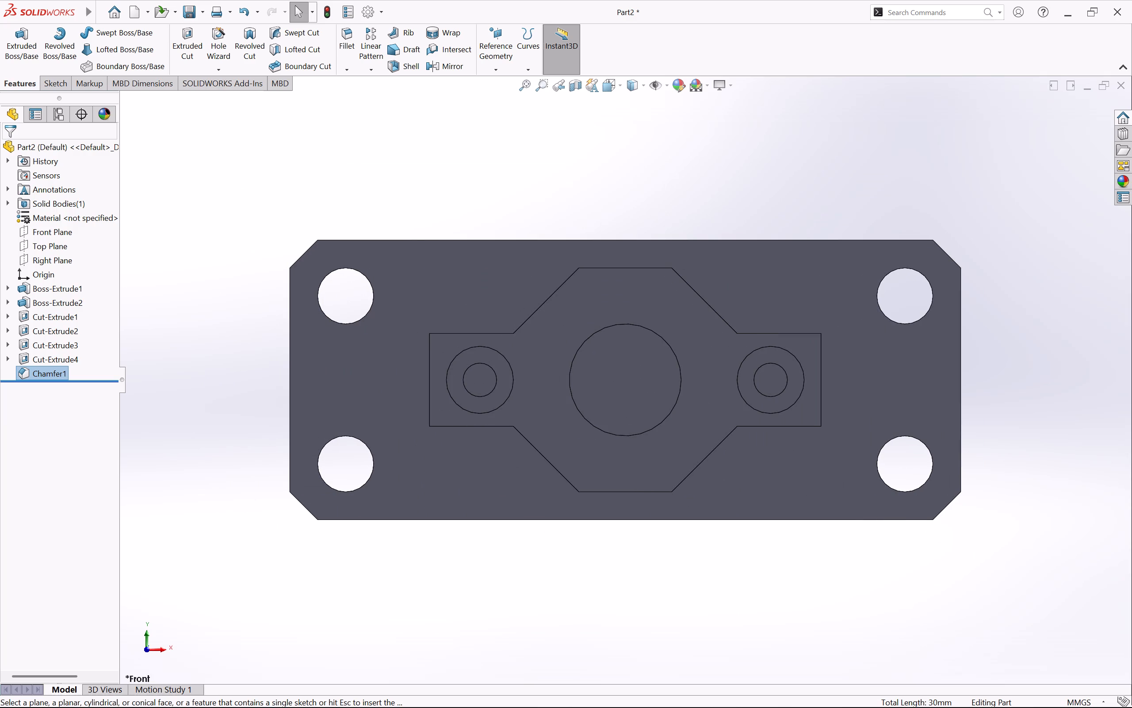
key(ctrl+1)
key(ctrl+2)
key(ctrl+3)
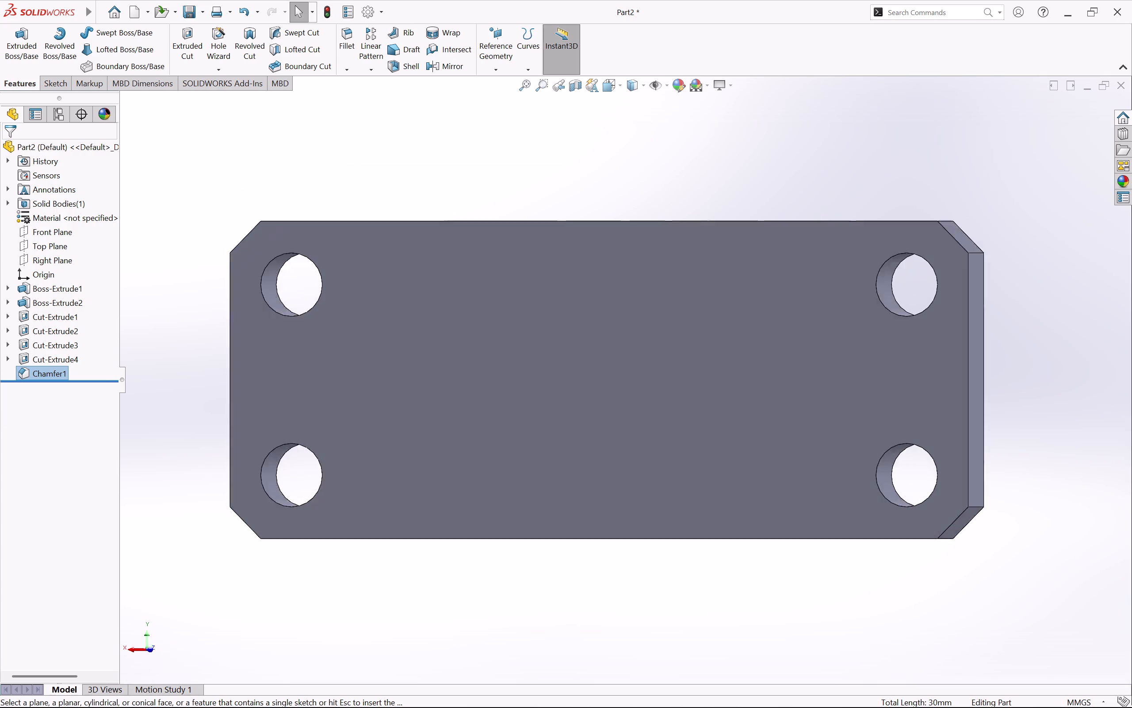
key(ctrl+4)
key(ctrl+5)
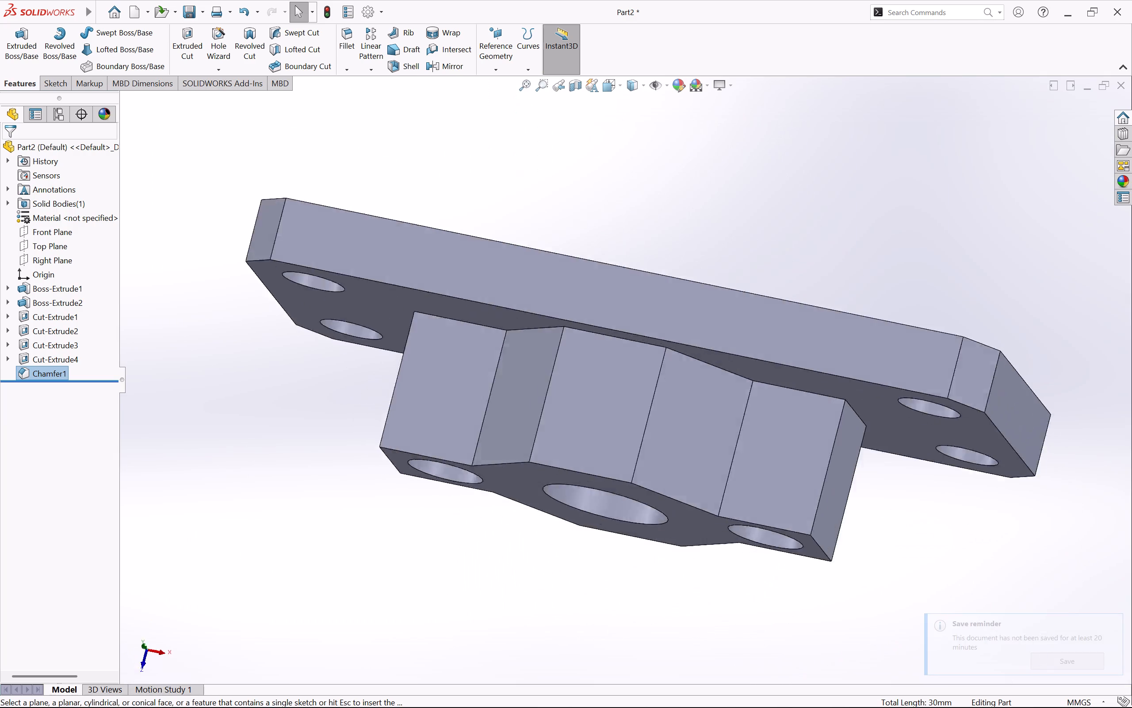
key(ctrl+6)
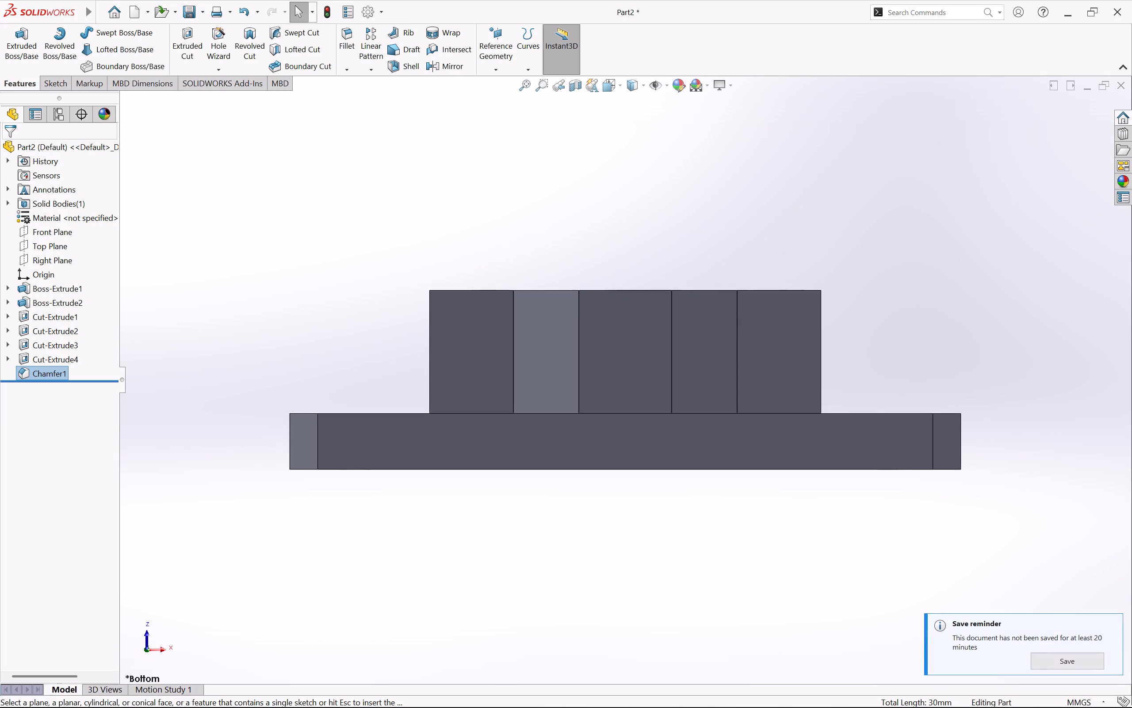
key(ctrl+7)
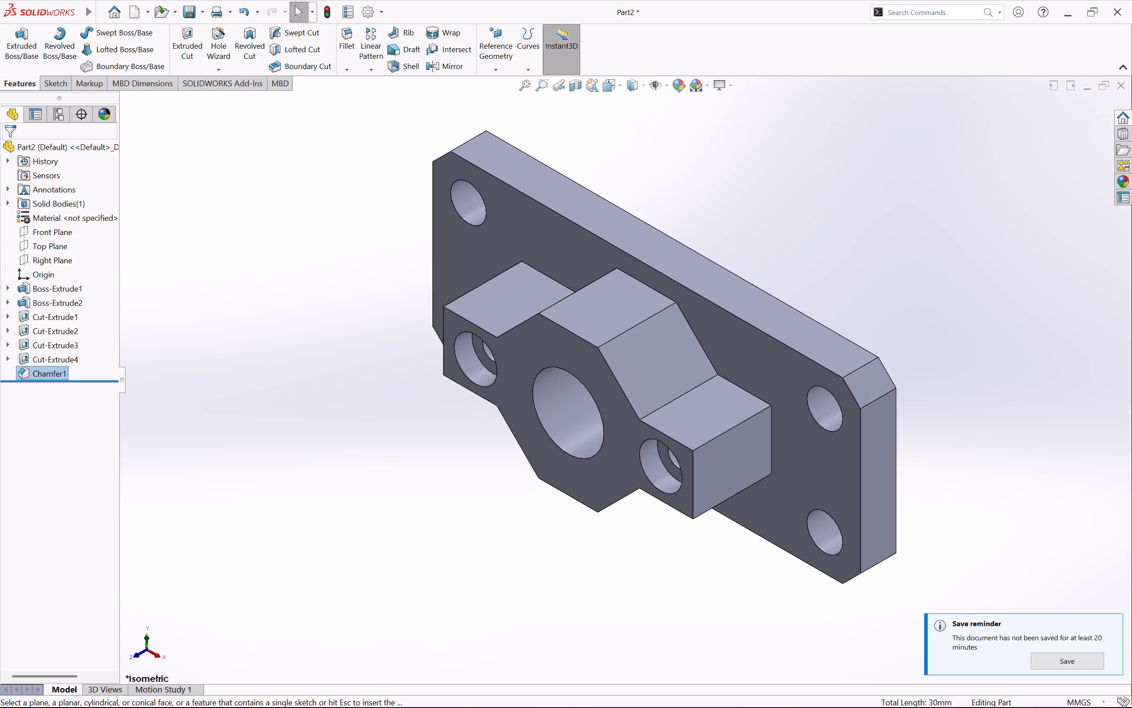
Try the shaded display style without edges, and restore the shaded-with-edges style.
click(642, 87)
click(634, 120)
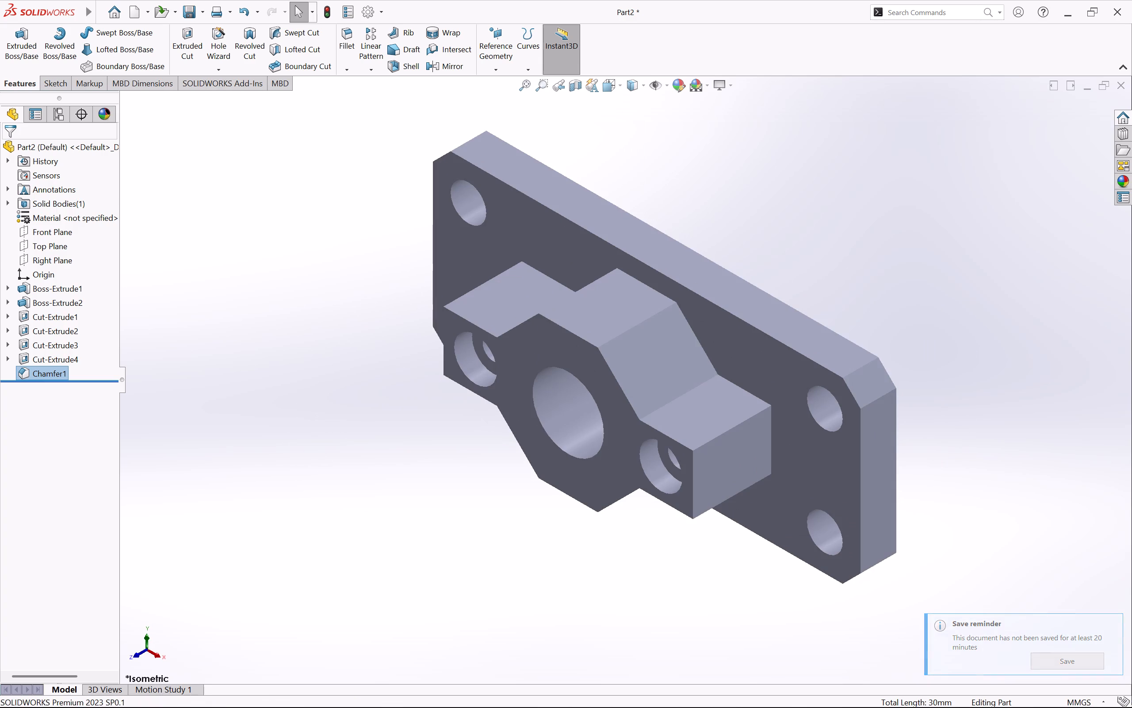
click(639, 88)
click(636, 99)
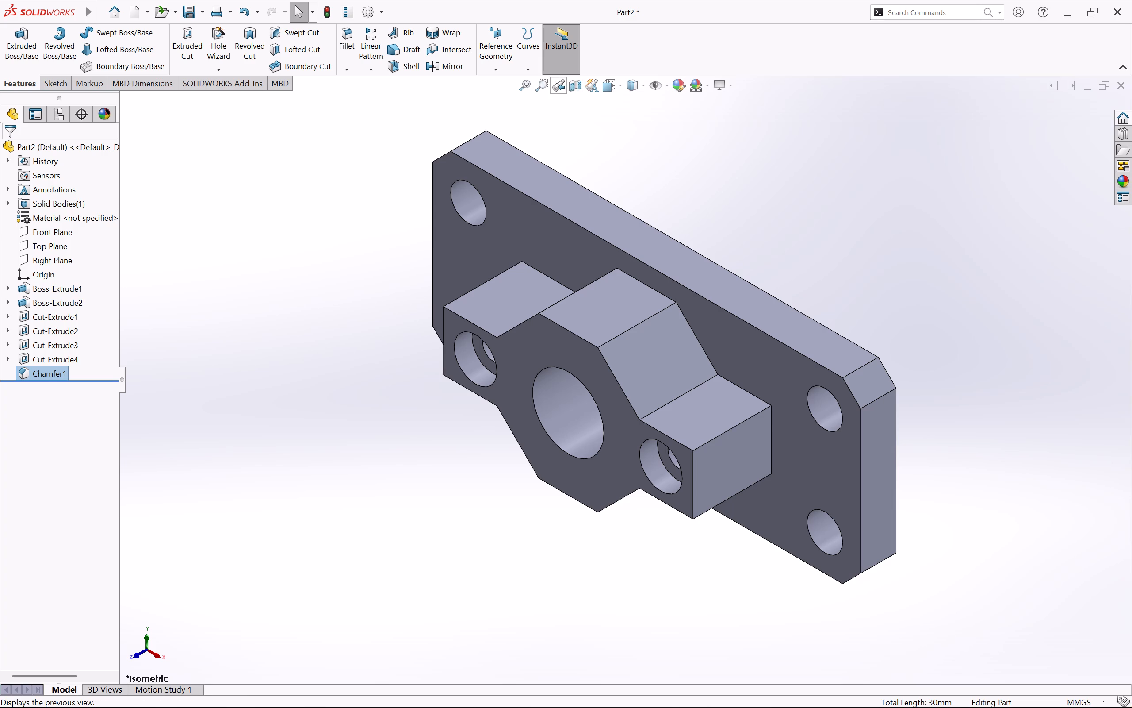
Open the view orientation choices for the part.
click(620, 87)
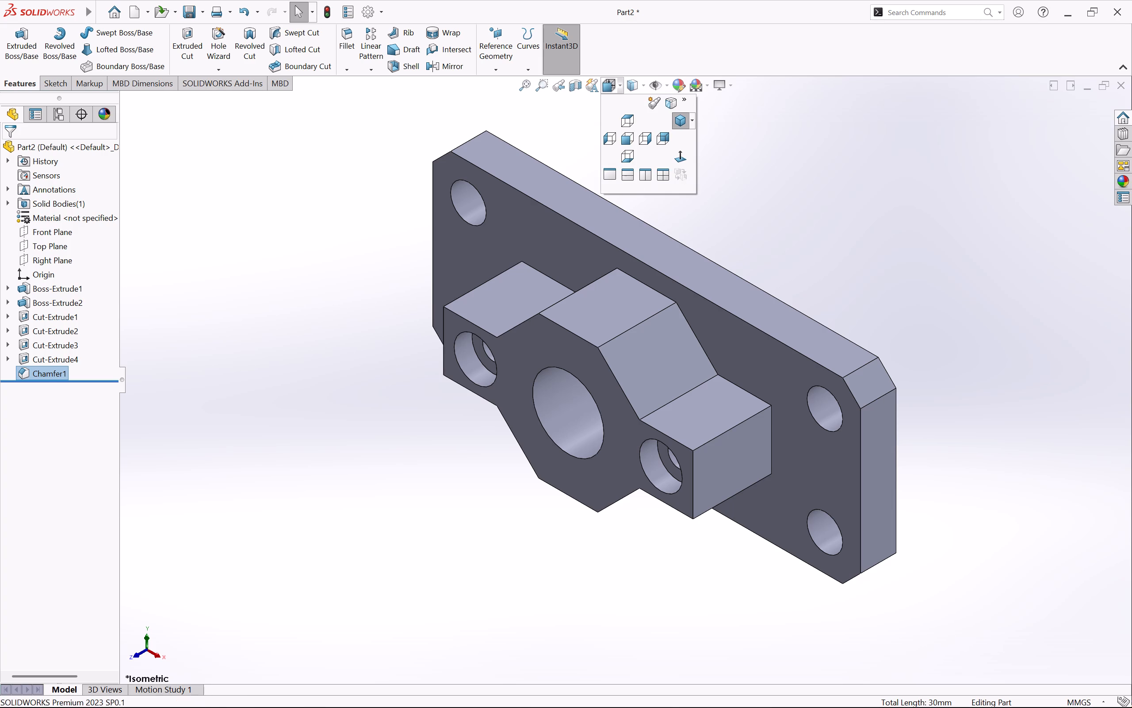
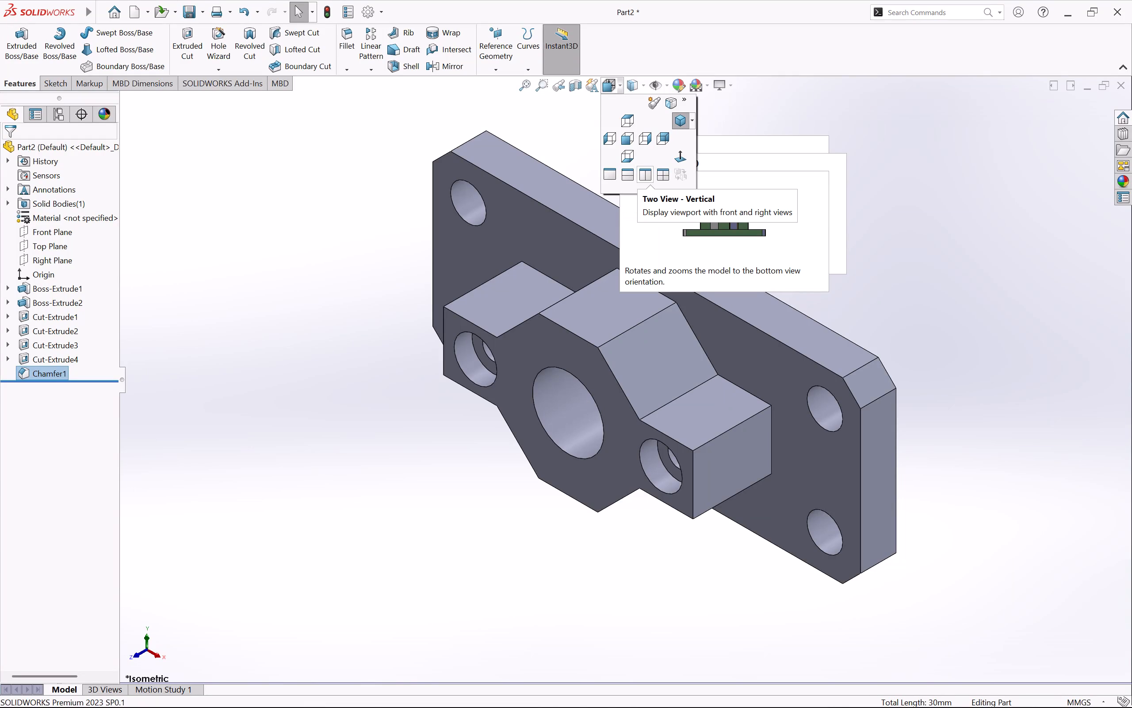
View the part in two vertical viewports with the front viewport set to isometric, and return to a single viewport.
click(644, 179)
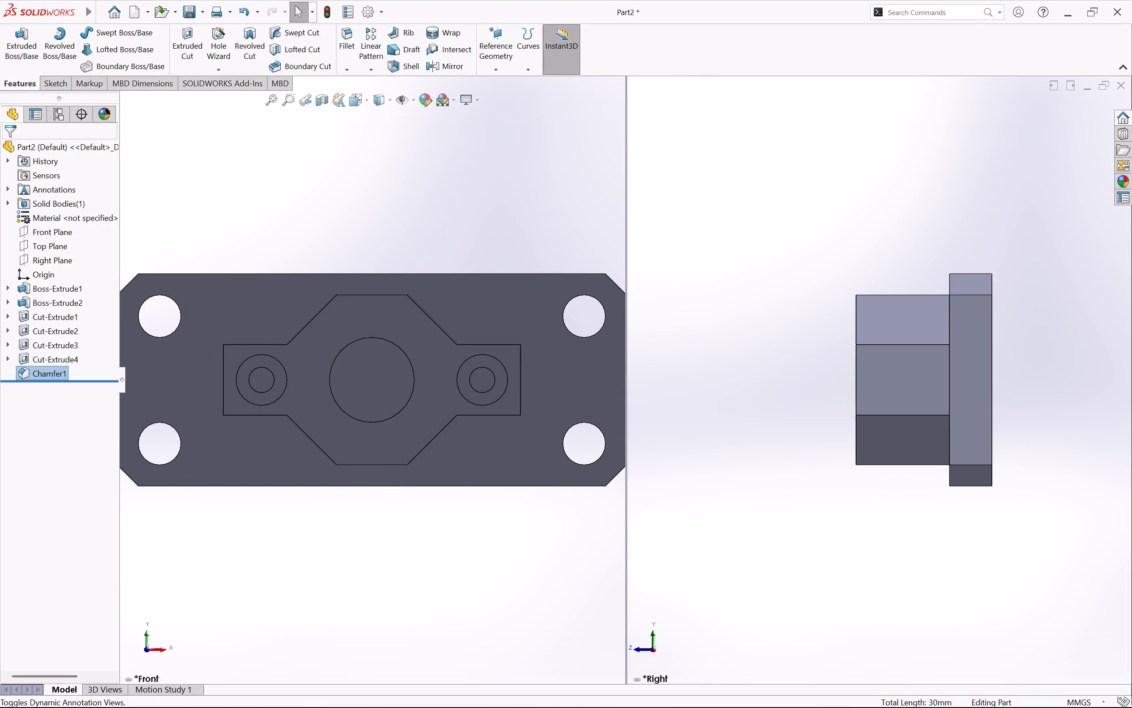
click(367, 105)
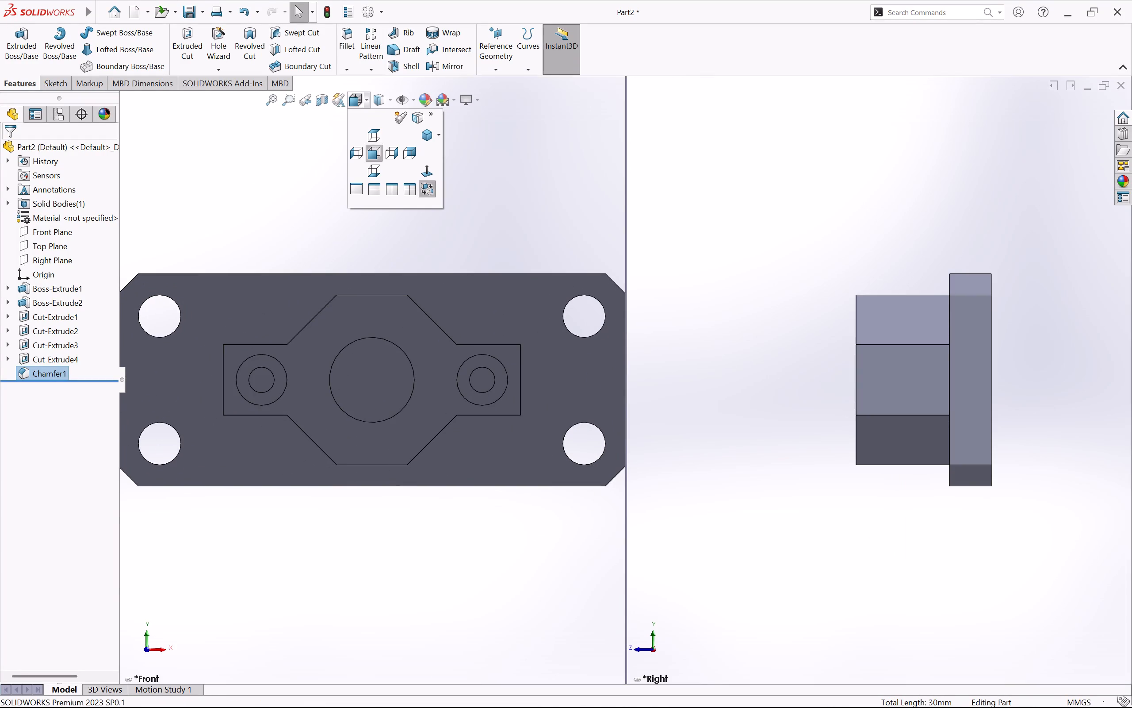
click(440, 136)
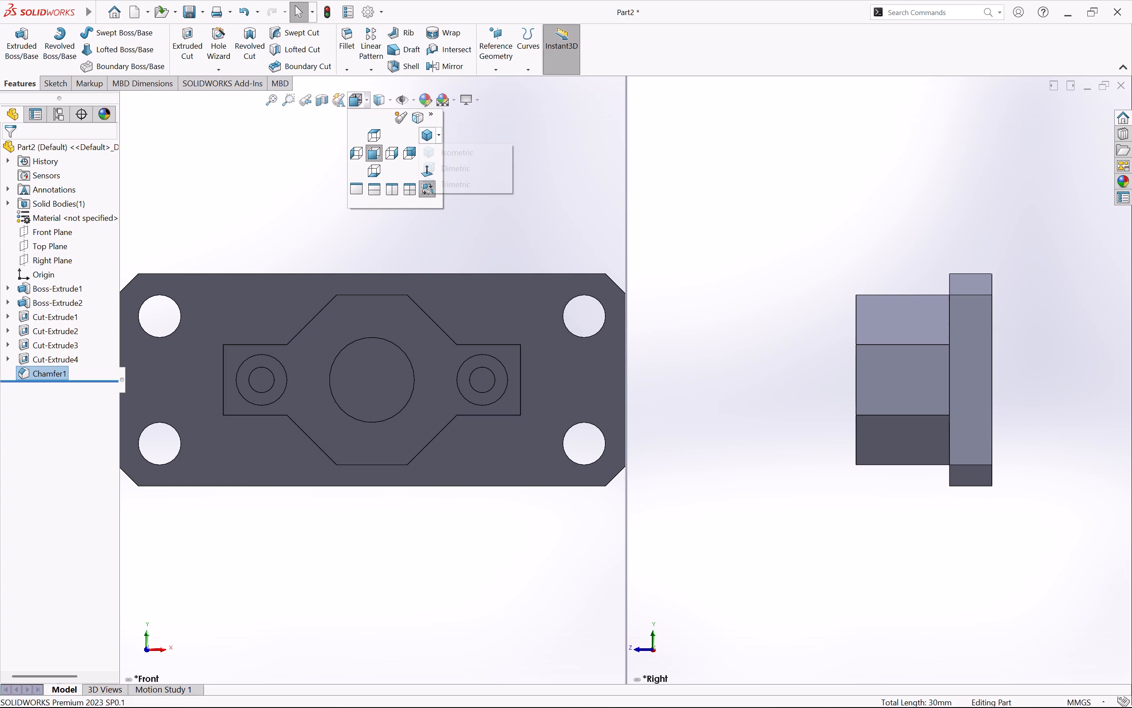
click(440, 136)
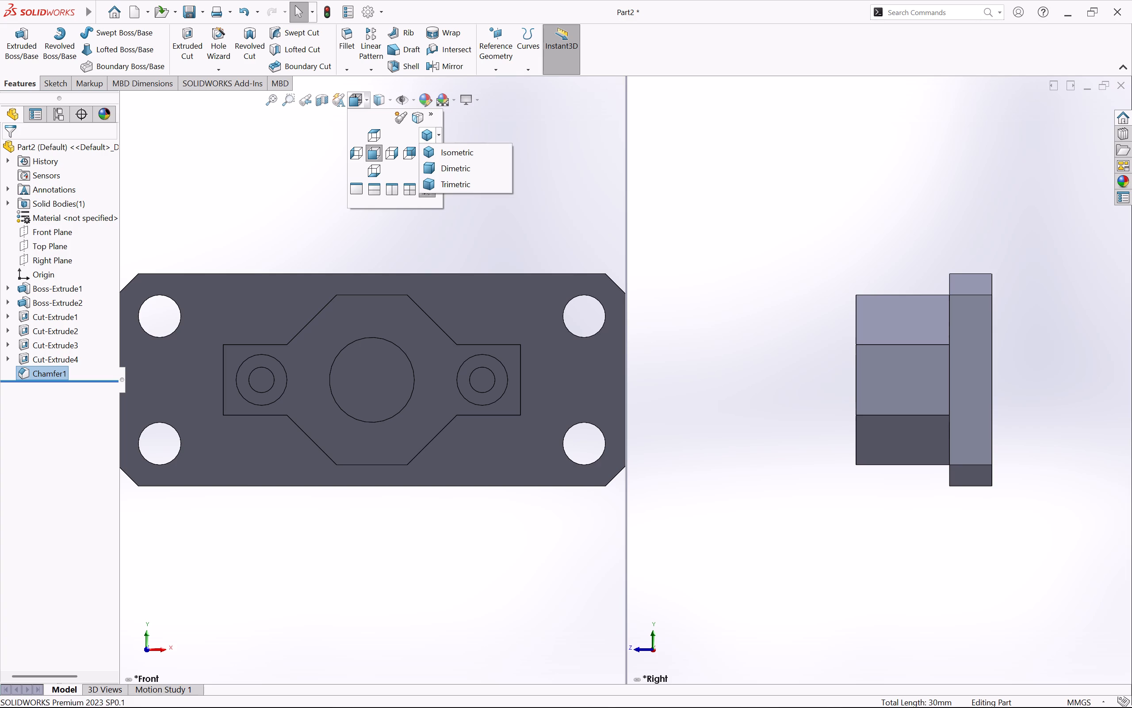
click(422, 139)
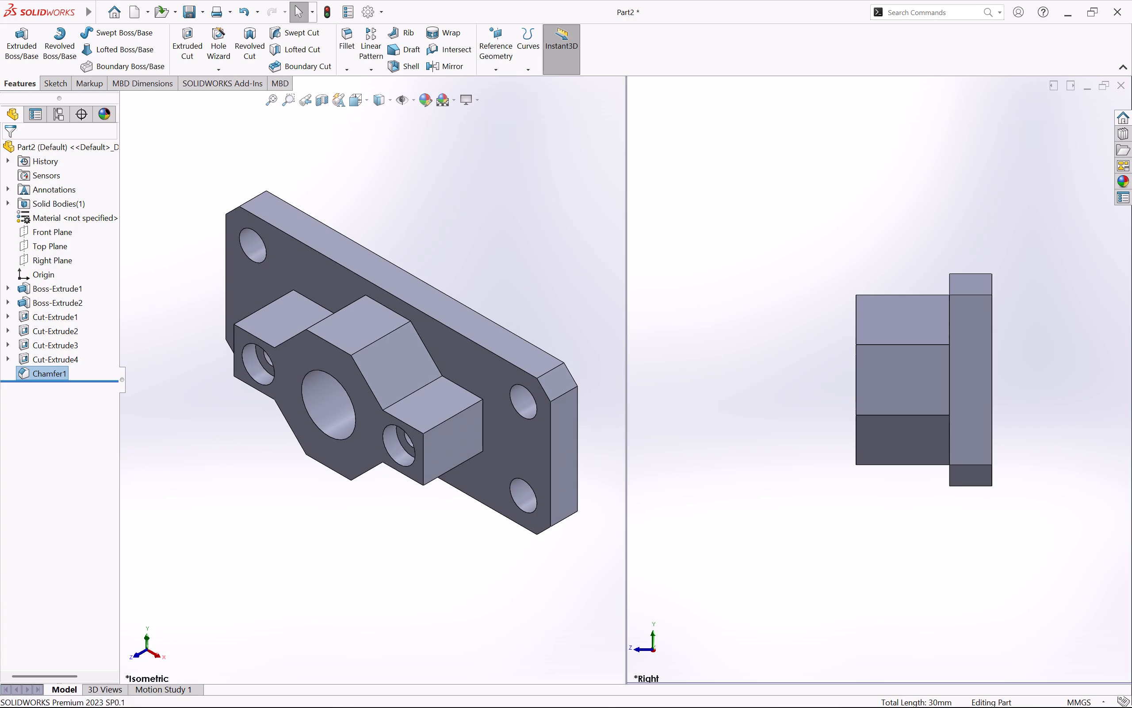
click(364, 100)
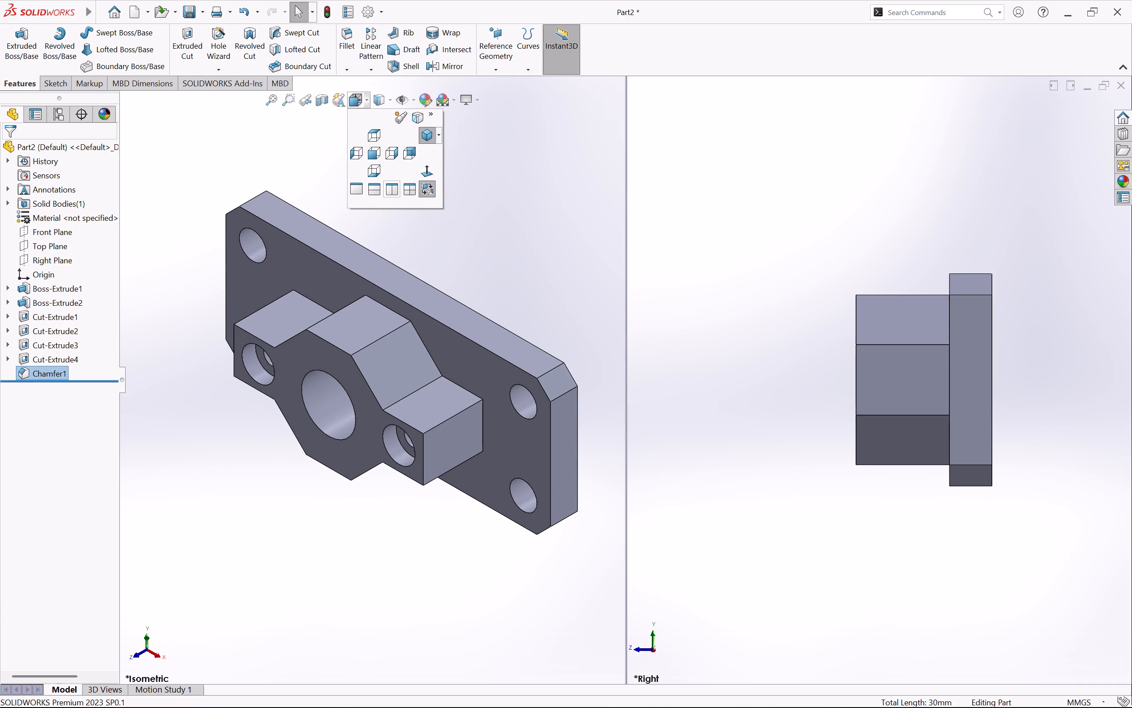
click(355, 191)
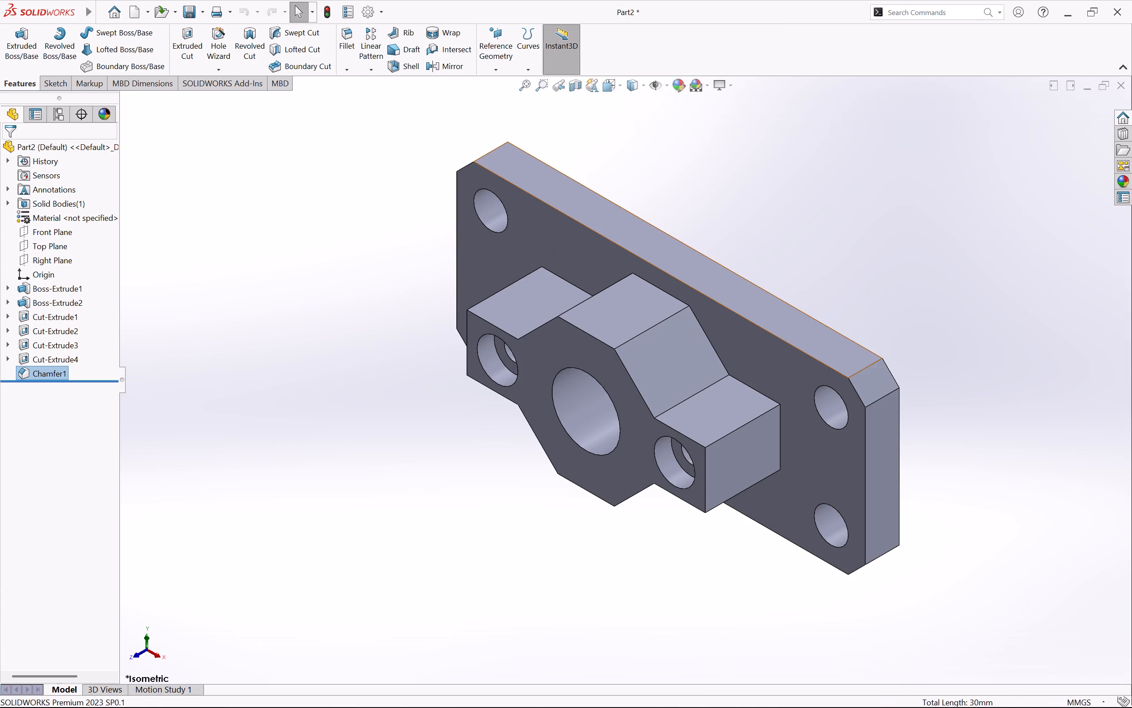
Inspect the part in the dimetric and trimetric view orientations.
click(642, 88)
click(642, 88)
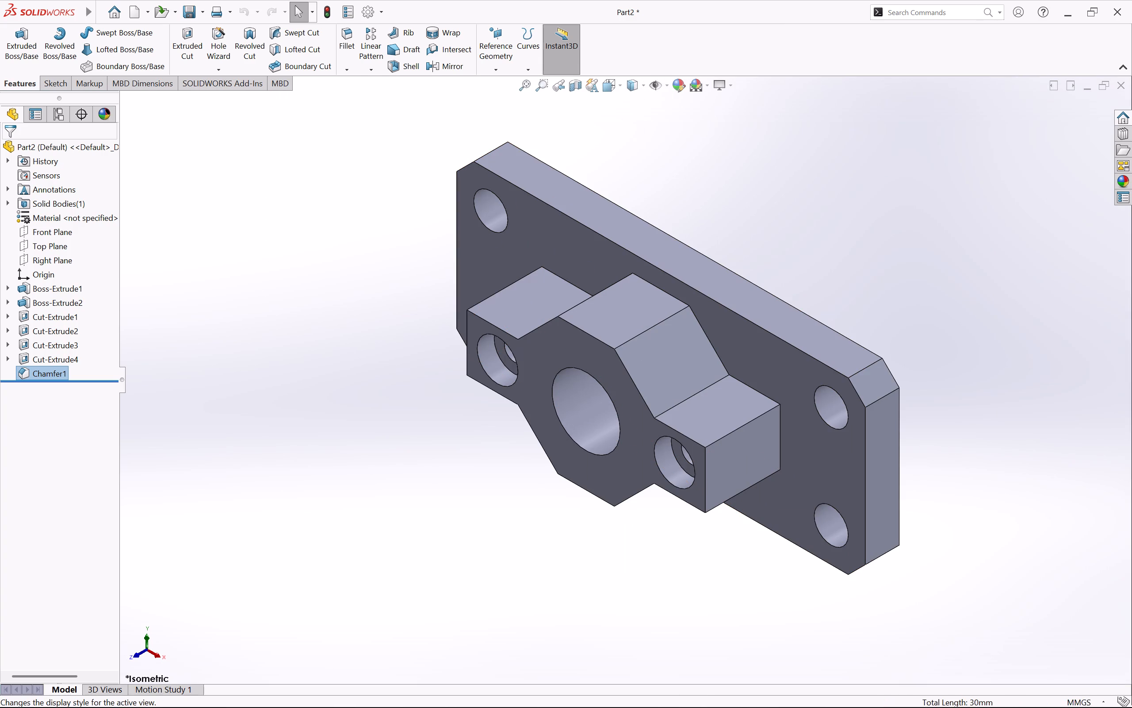
click(622, 85)
click(620, 83)
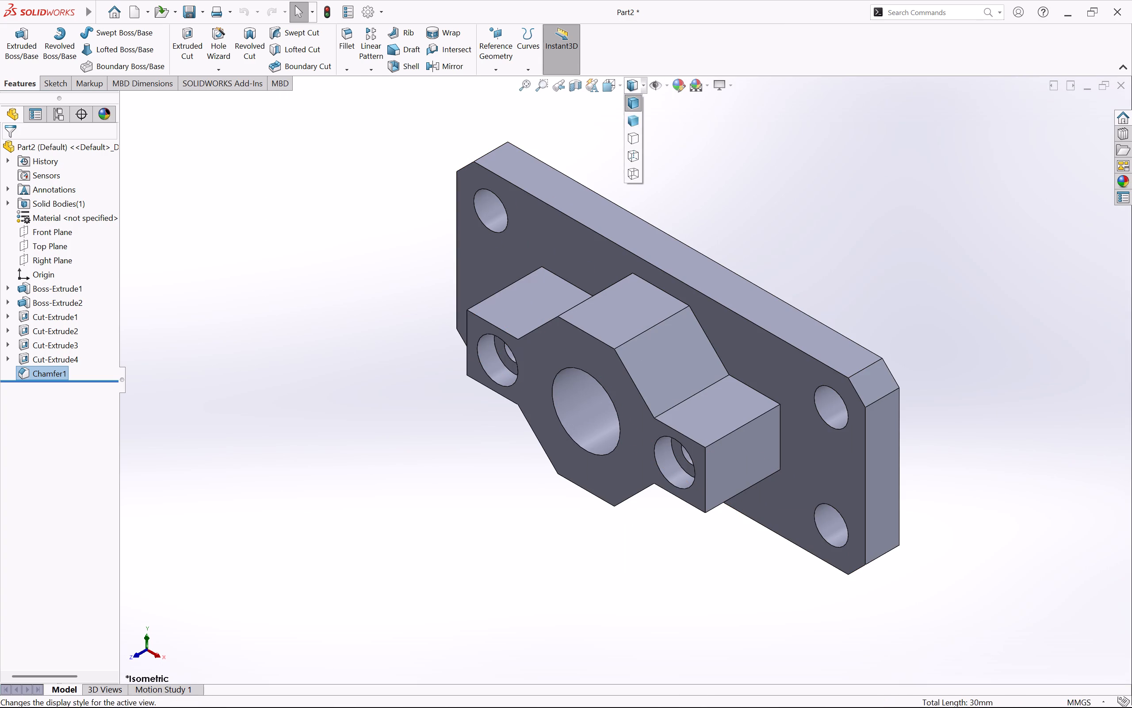
click(620, 82)
click(620, 82)
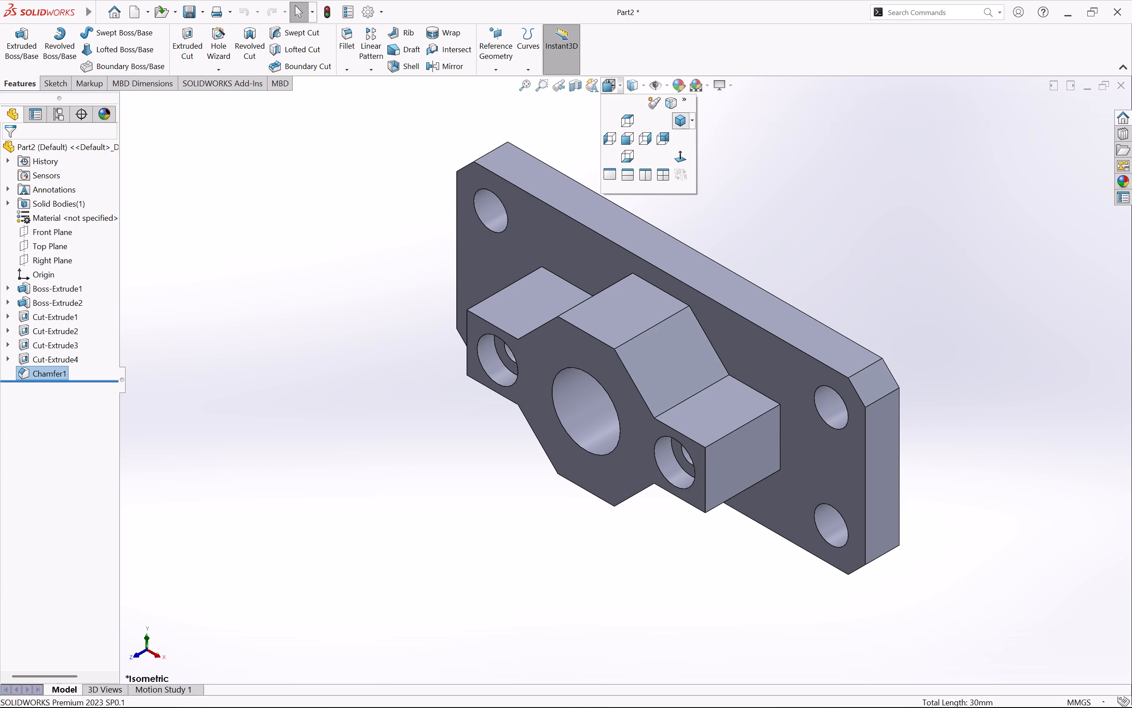
click(690, 122)
click(700, 151)
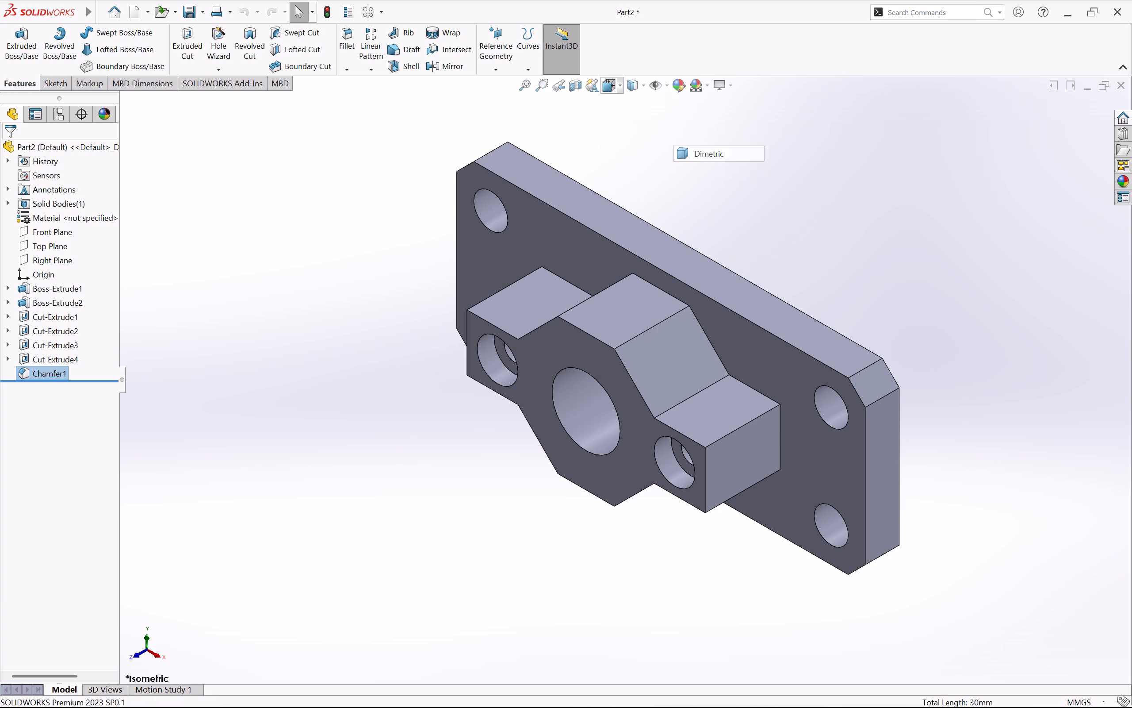
click(621, 88)
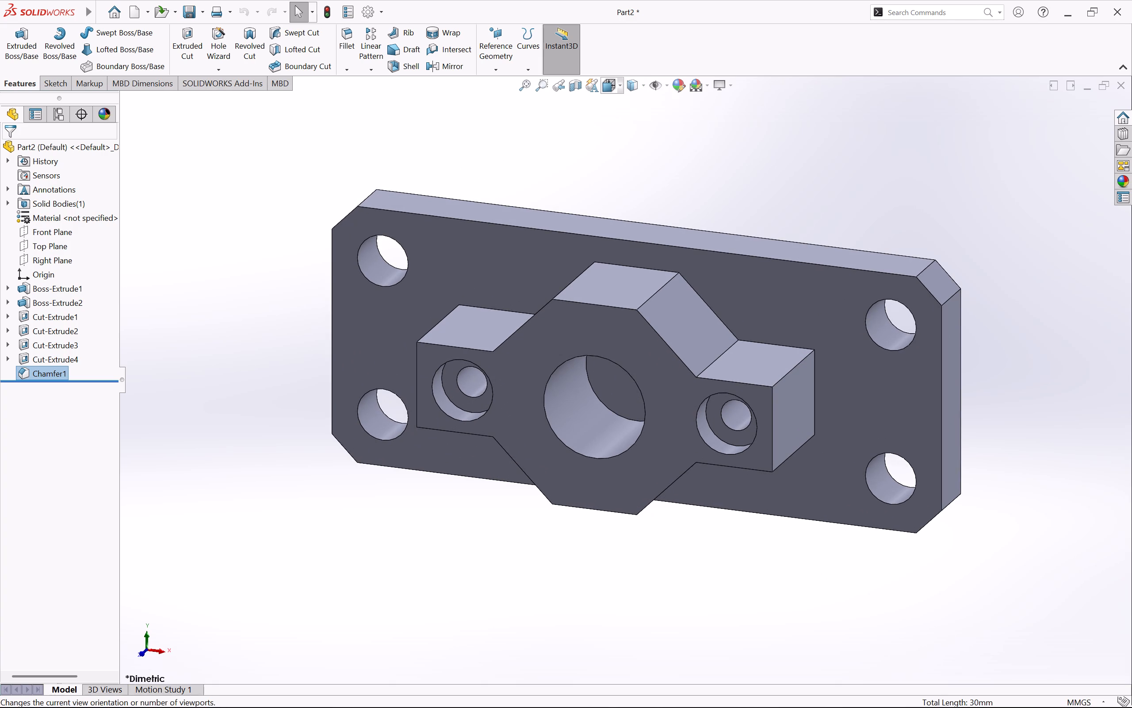
click(693, 121)
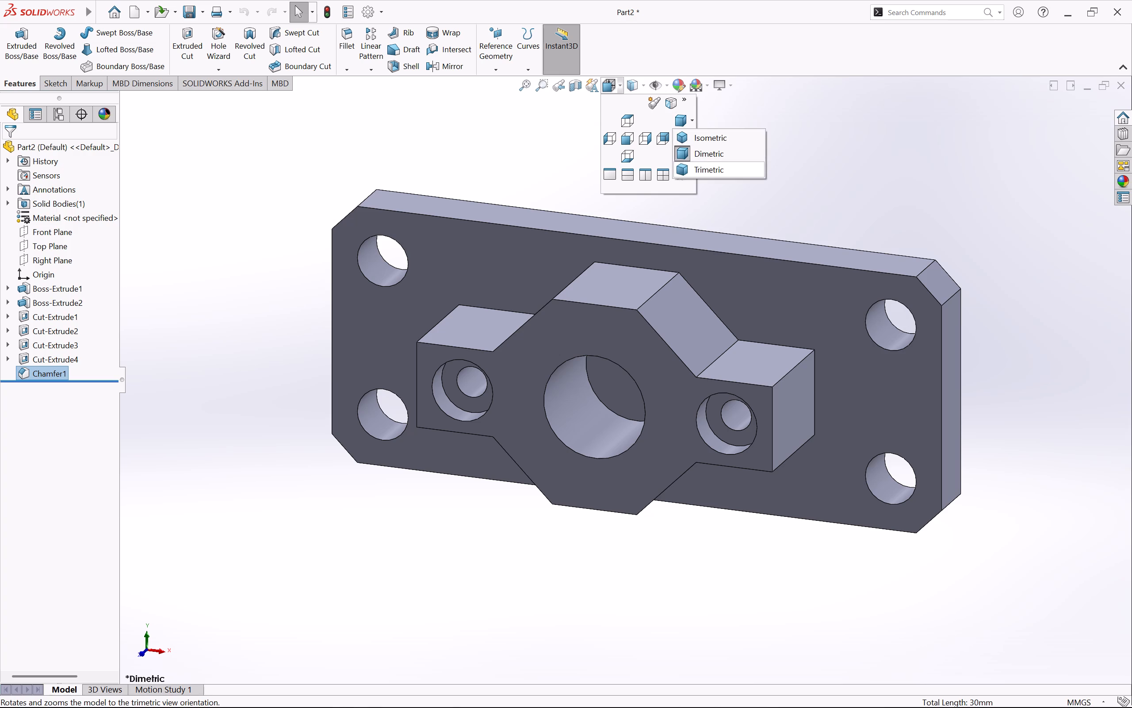
click(708, 167)
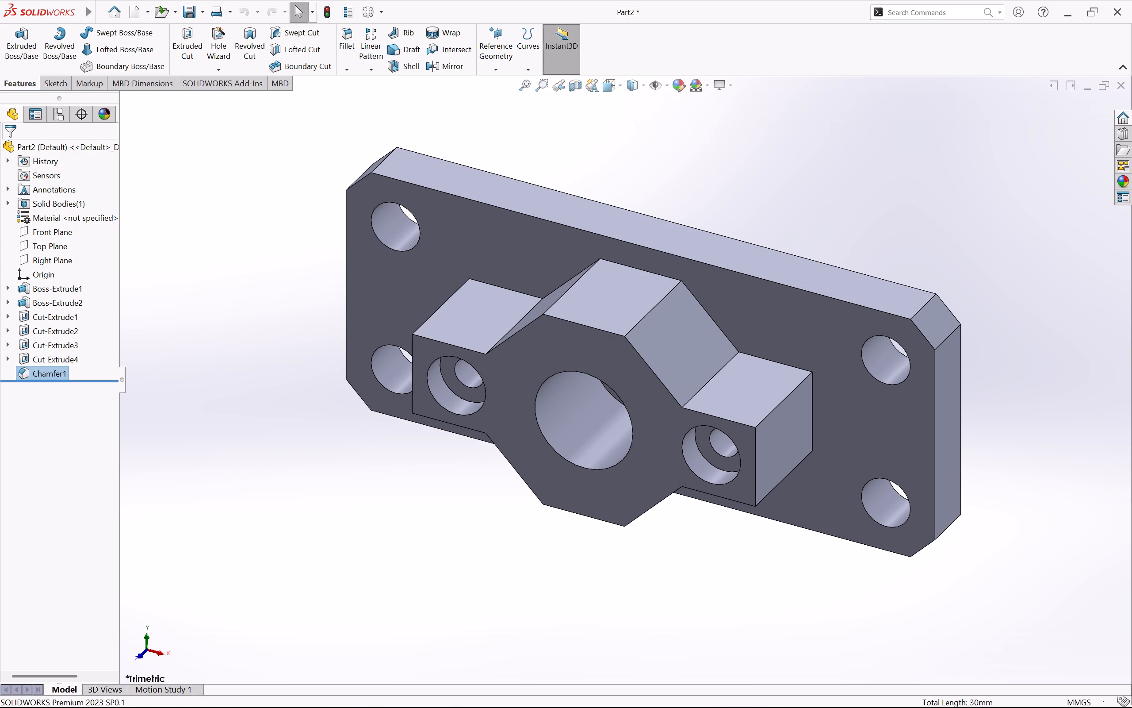
Examine the part inside the View Selector cube from several angles, and choose the corner view showing its front, bottom and right faces.
click(620, 88)
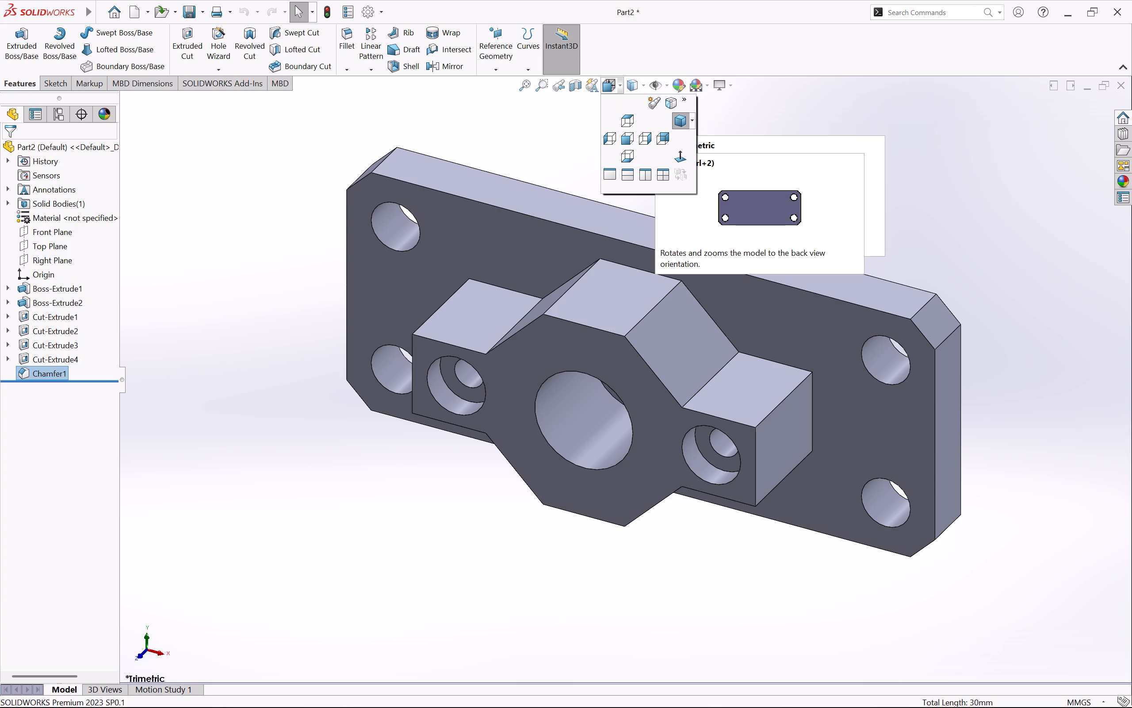
click(521, 135)
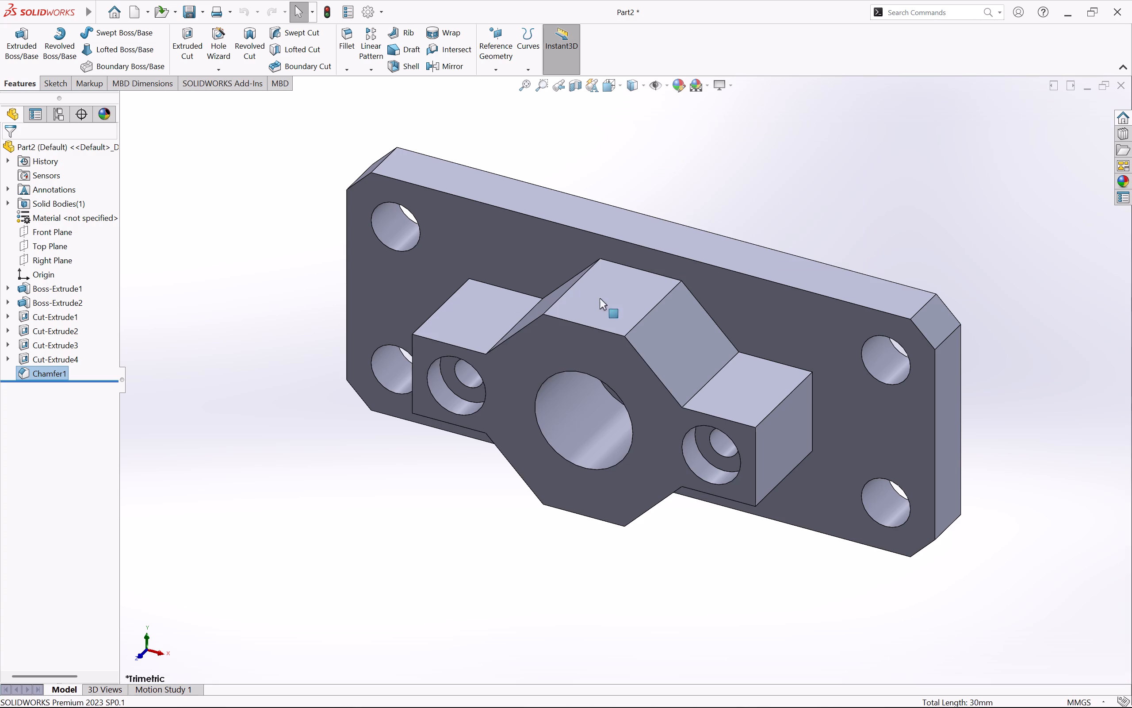
click(622, 85)
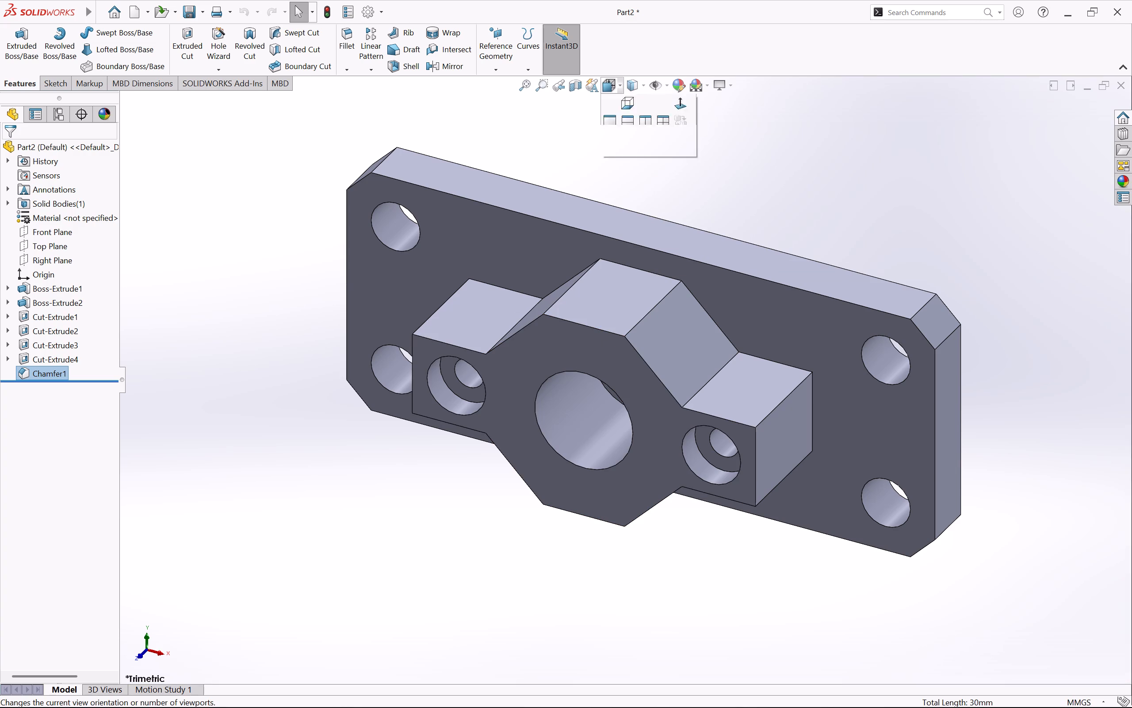
click(675, 100)
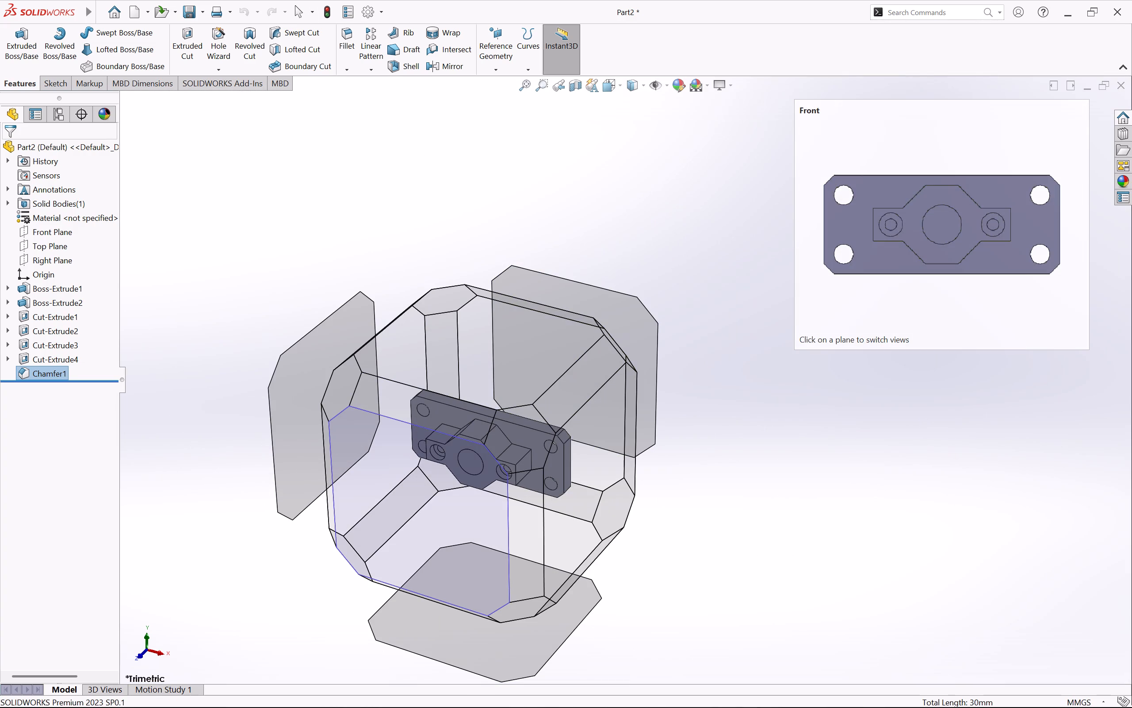
middle_drag(450, 475, 504, 234)
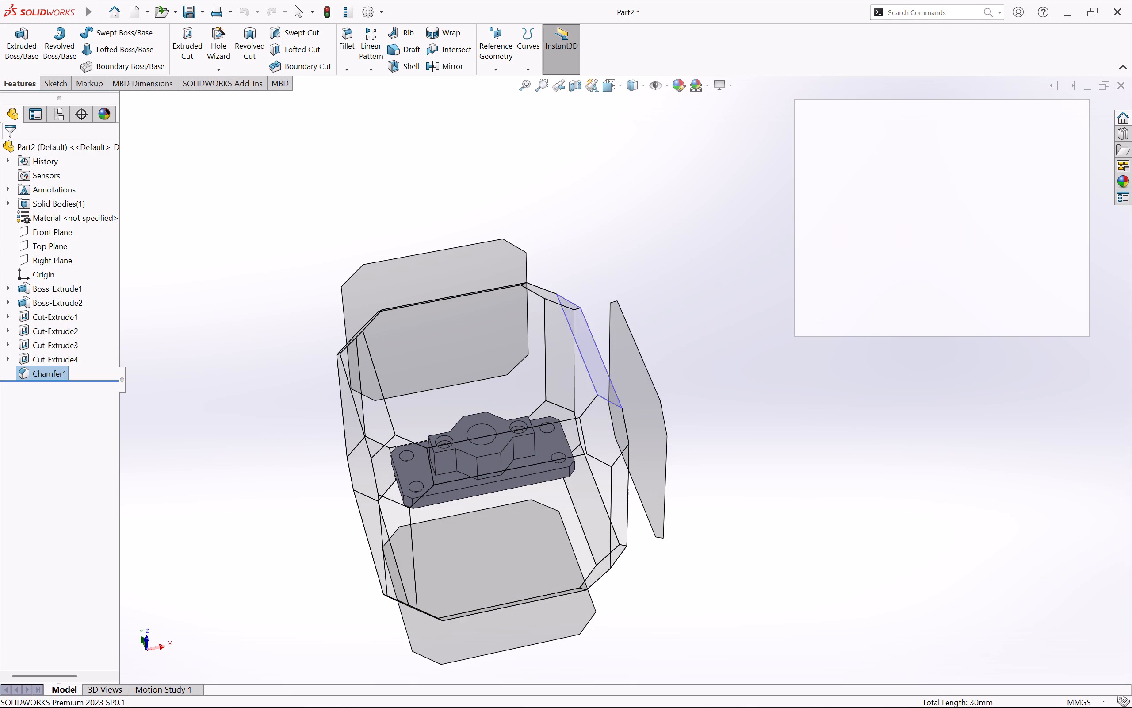
middle_drag(654, 330, 617, 392)
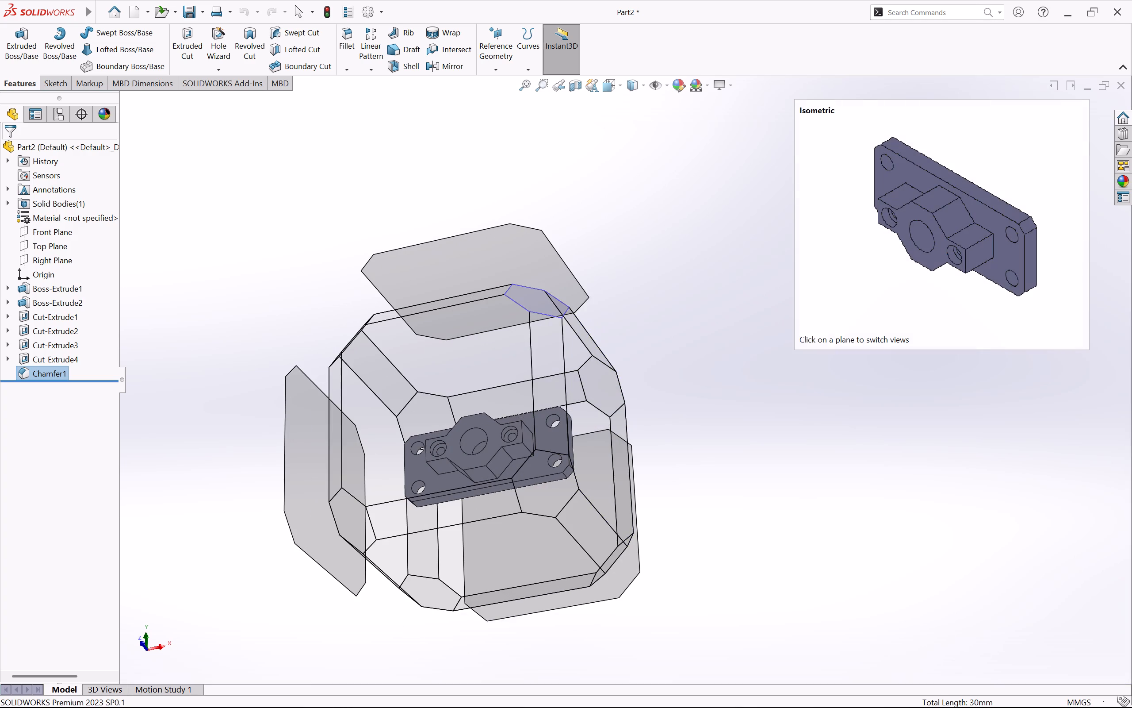
middle_drag(651, 536, 654, 462)
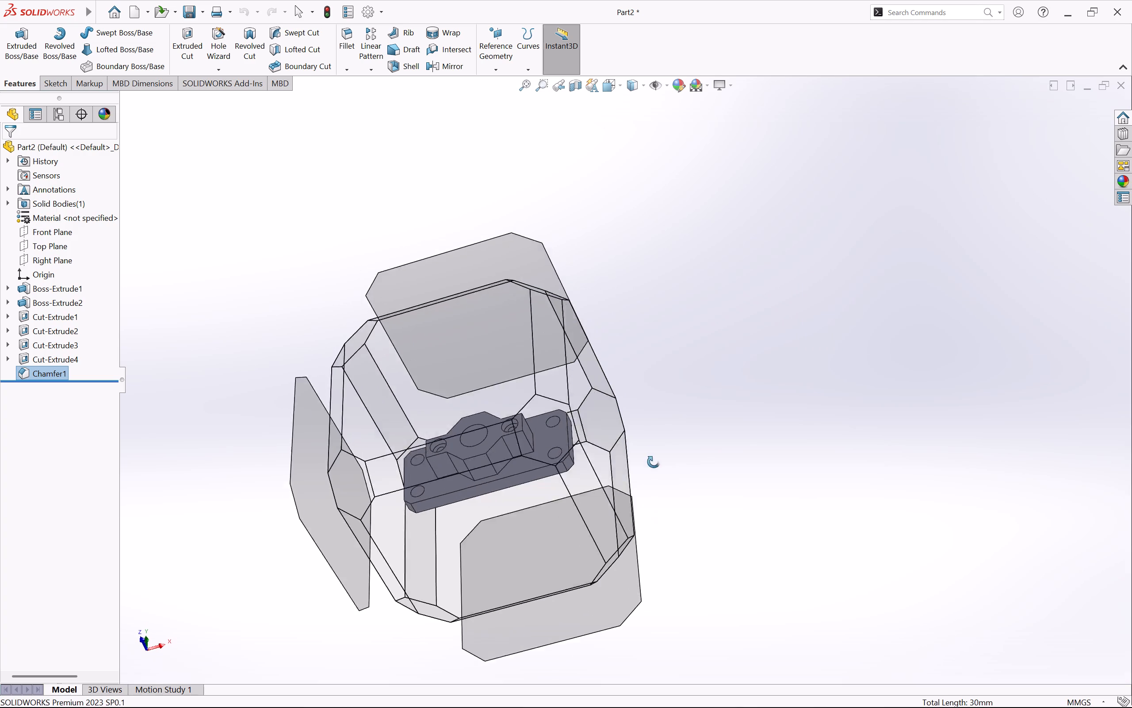
middle_drag(654, 462, 673, 402)
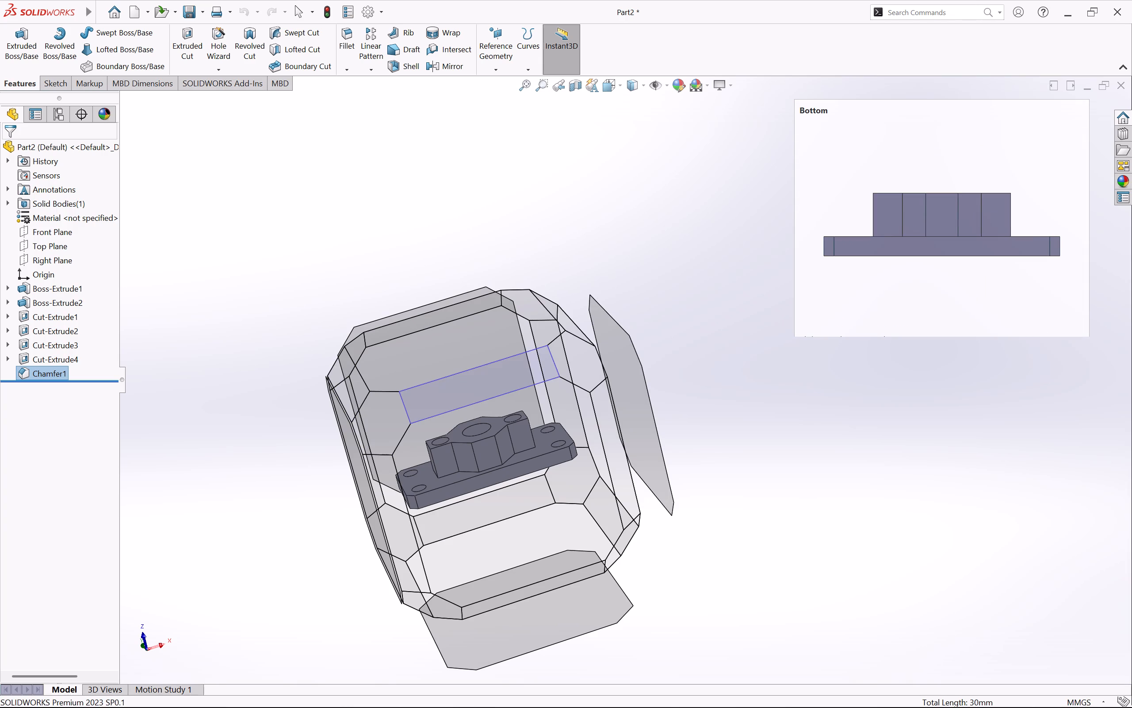
middle_drag(558, 543, 510, 543)
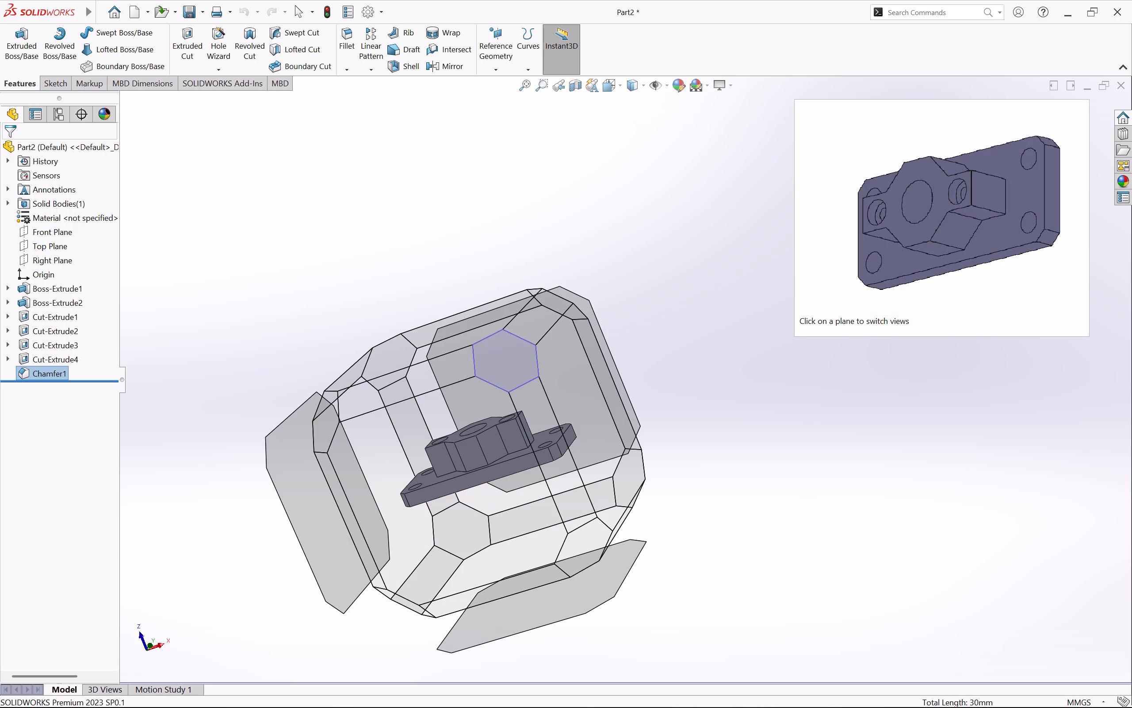
middle_drag(732, 439, 674, 544)
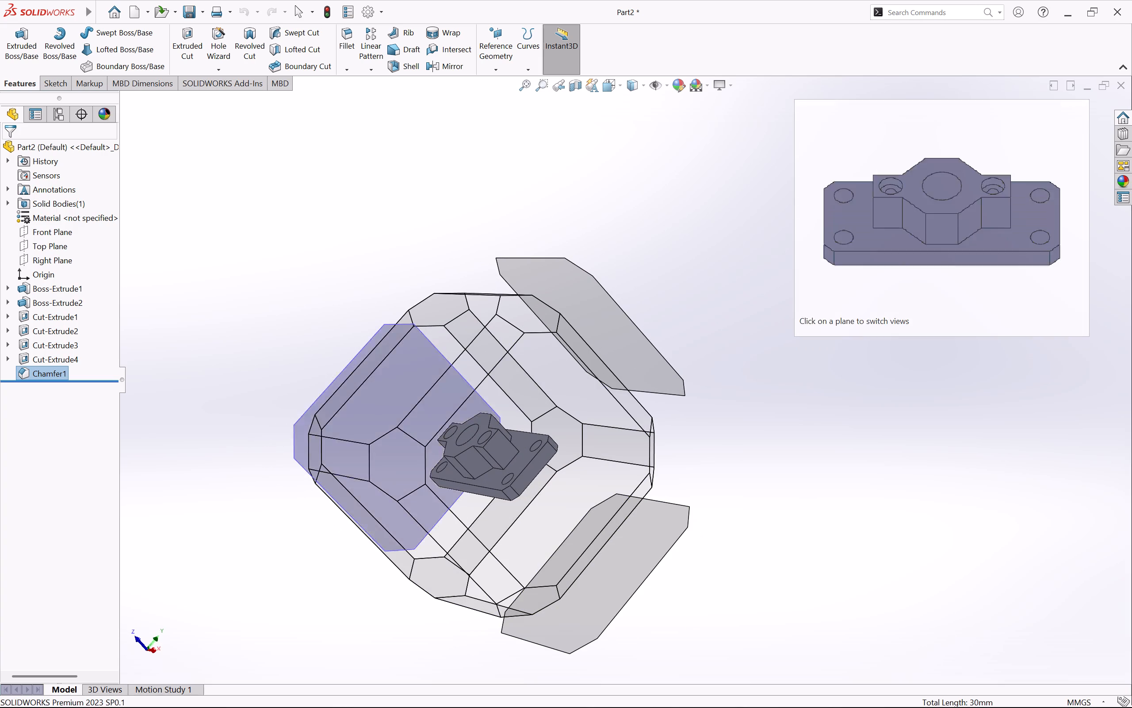
middle_drag(268, 394, 287, 364)
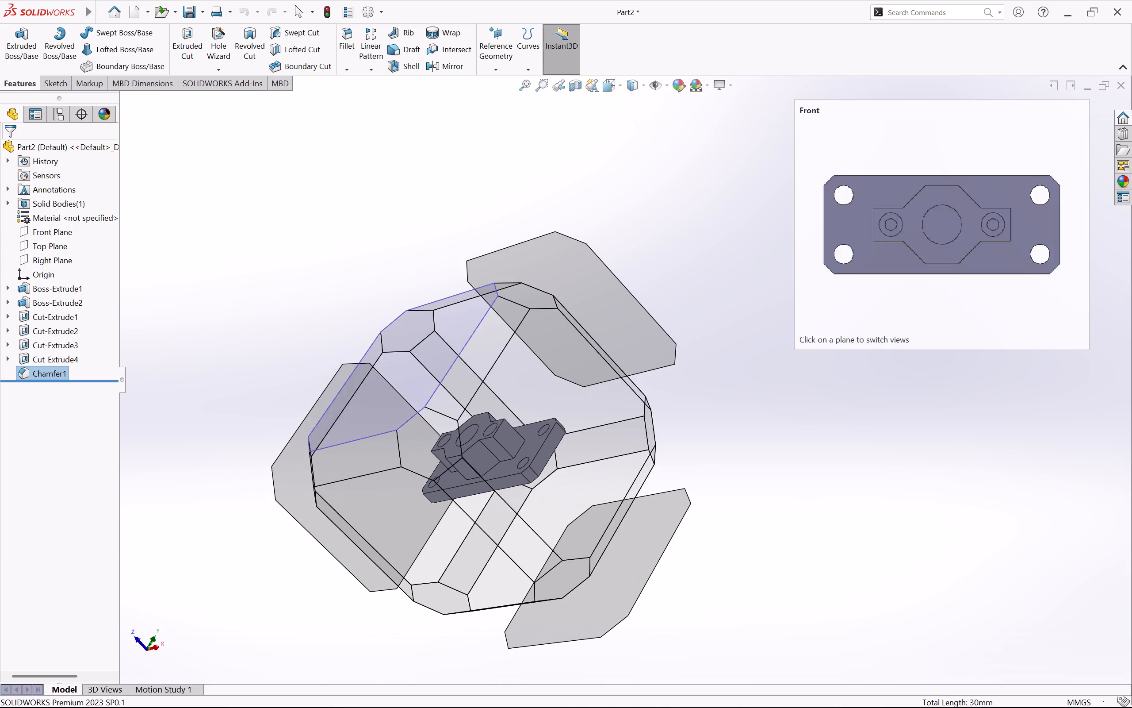
middle_drag(730, 589, 696, 593)
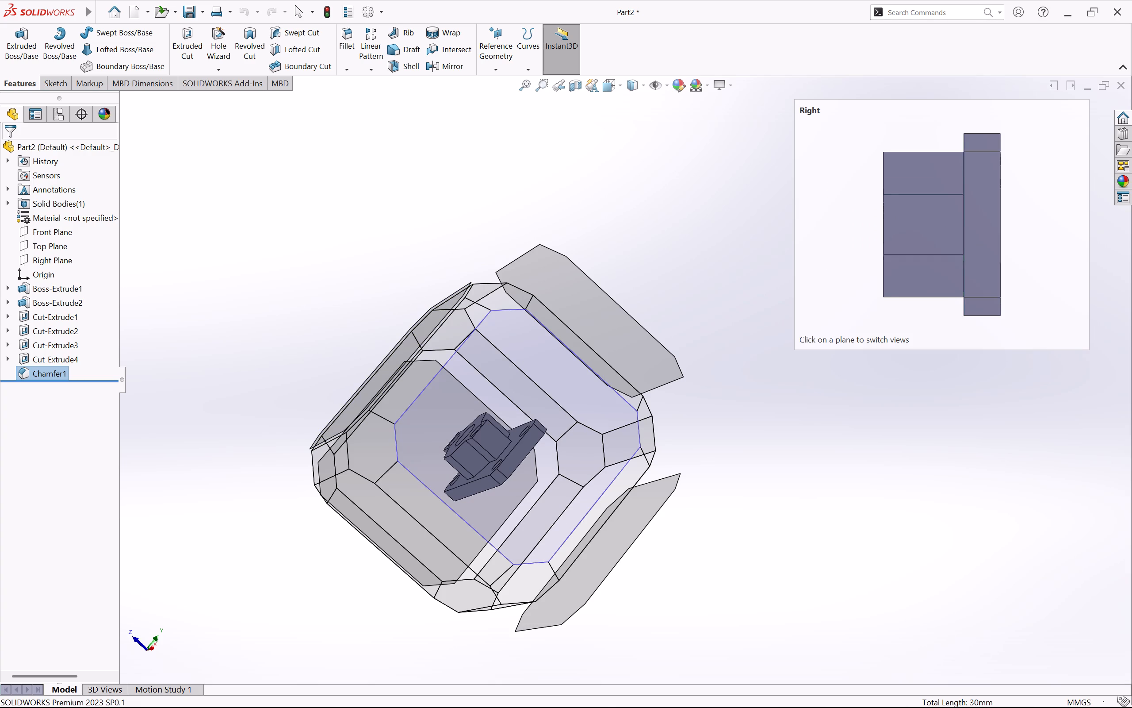
middle_drag(685, 592, 596, 620)
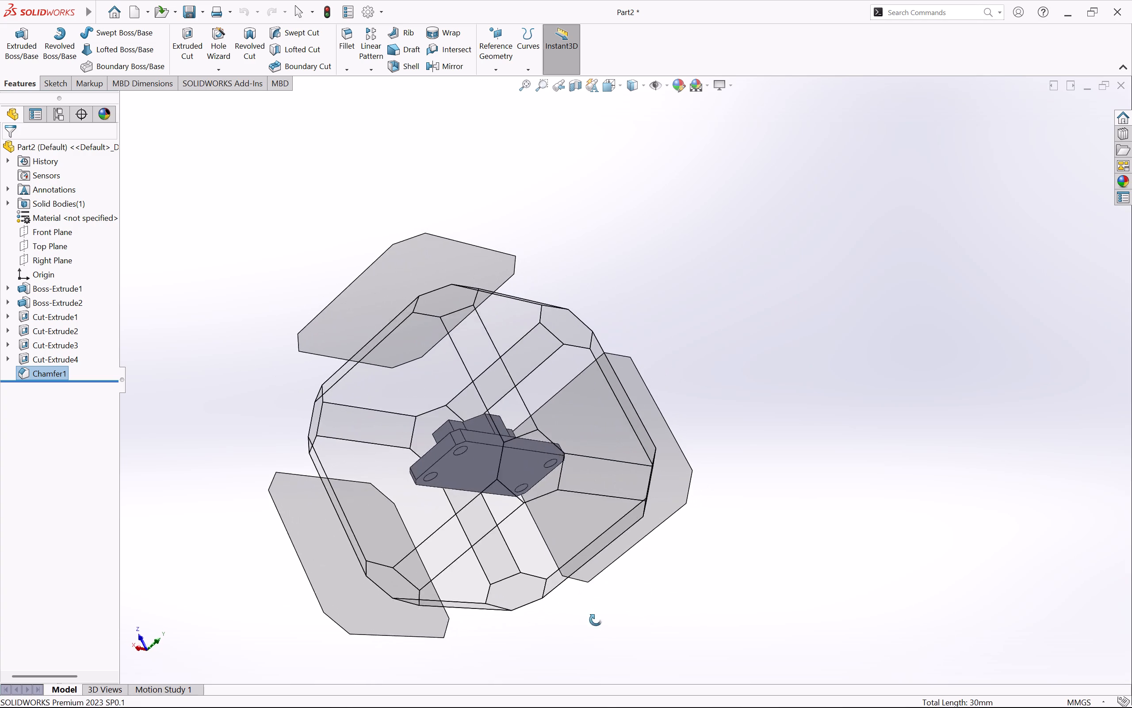
middle_drag(596, 620, 708, 596)
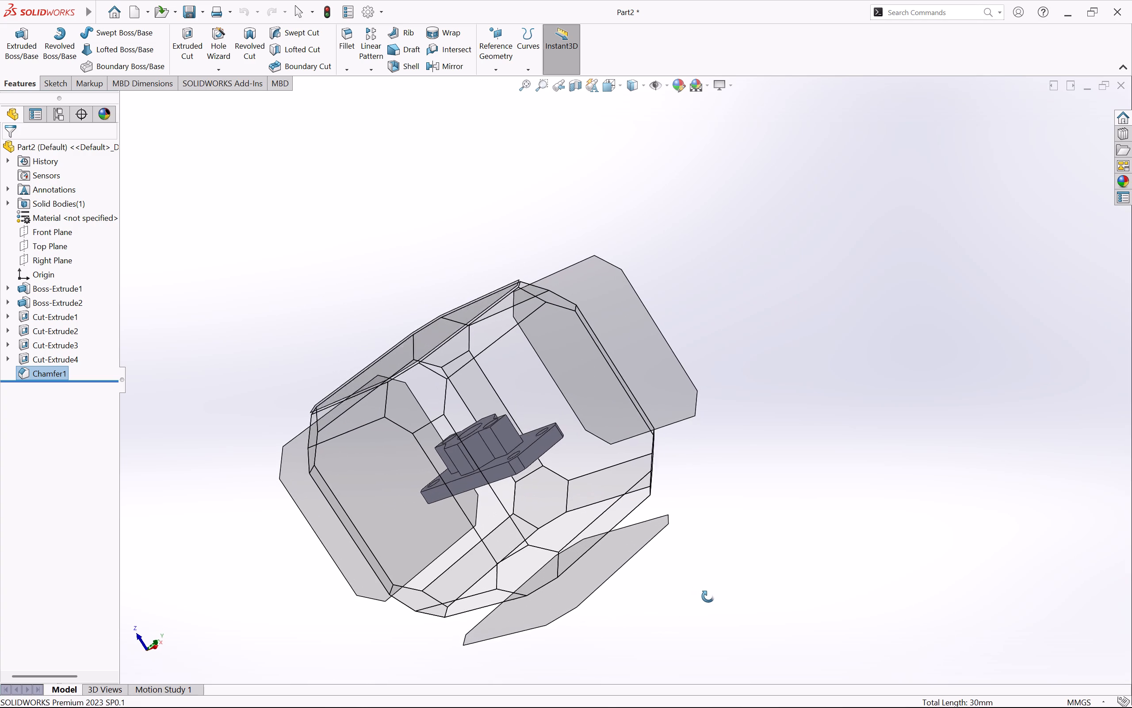
middle_drag(708, 596, 708, 597)
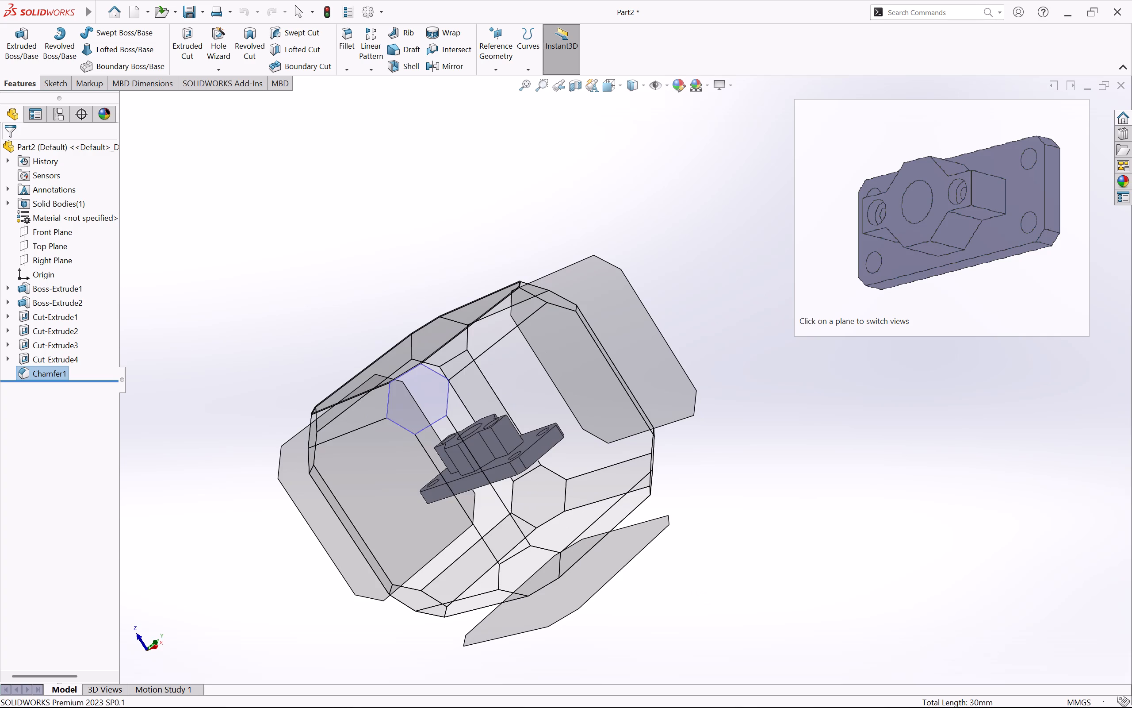
click(411, 390)
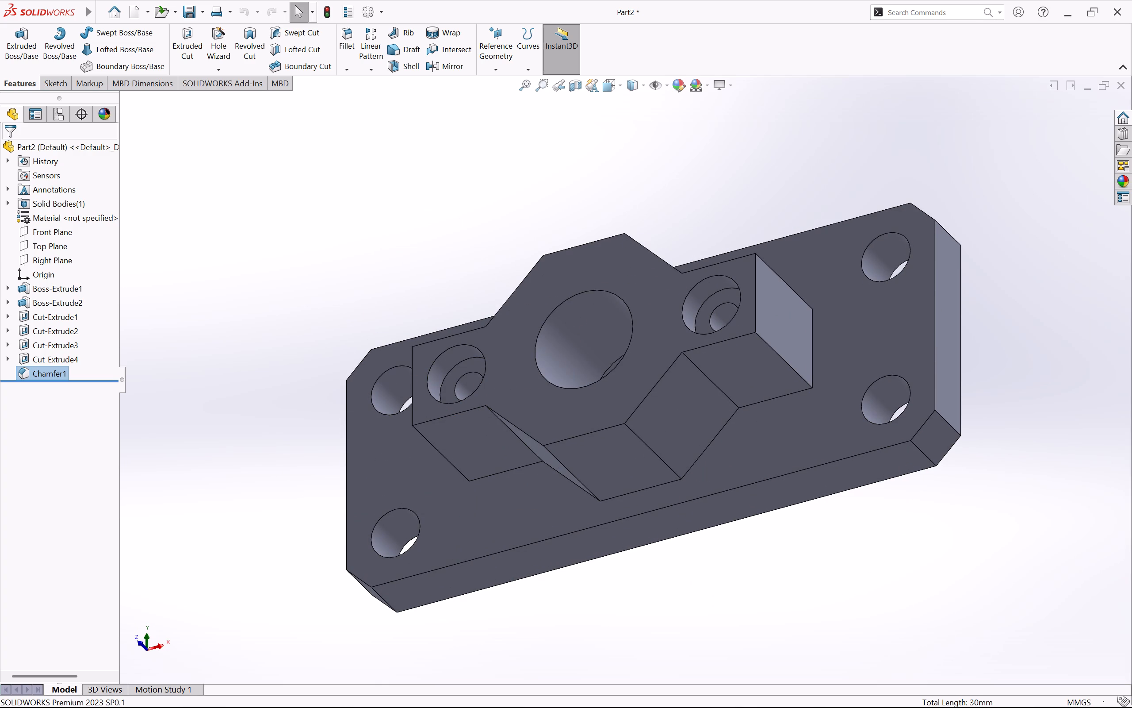
Examine the part inside the View Selector cube from several angles, and choose the edge view between its bottom and right faces.
click(620, 90)
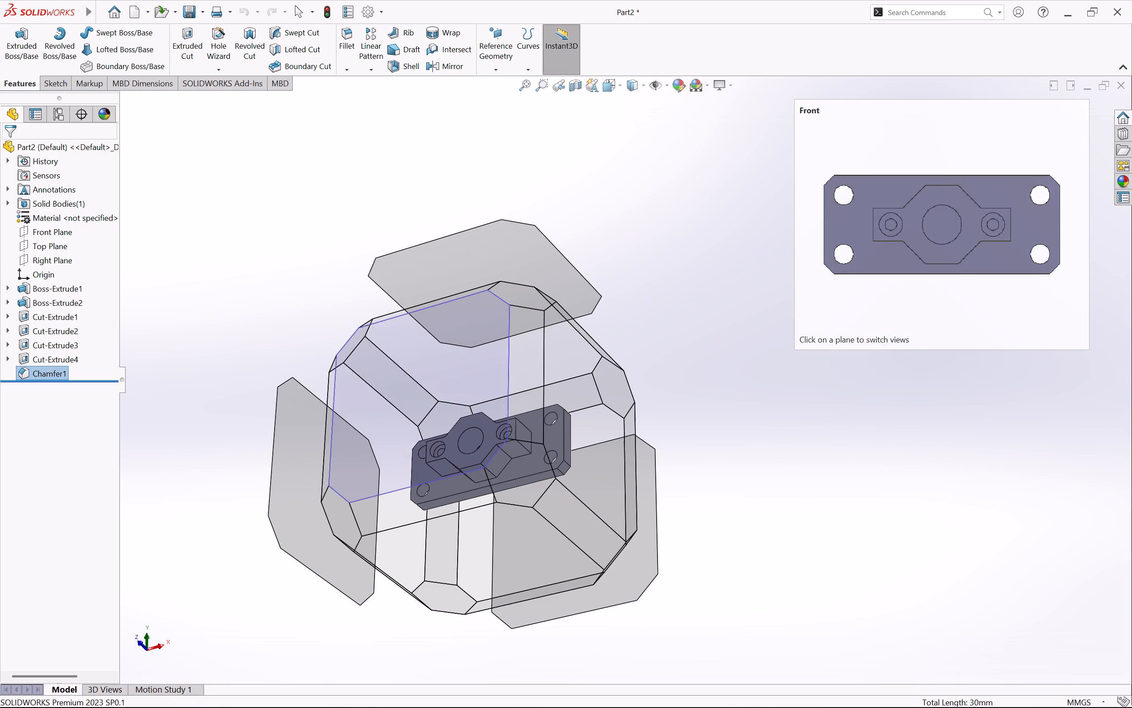
middle_drag(707, 523, 758, 508)
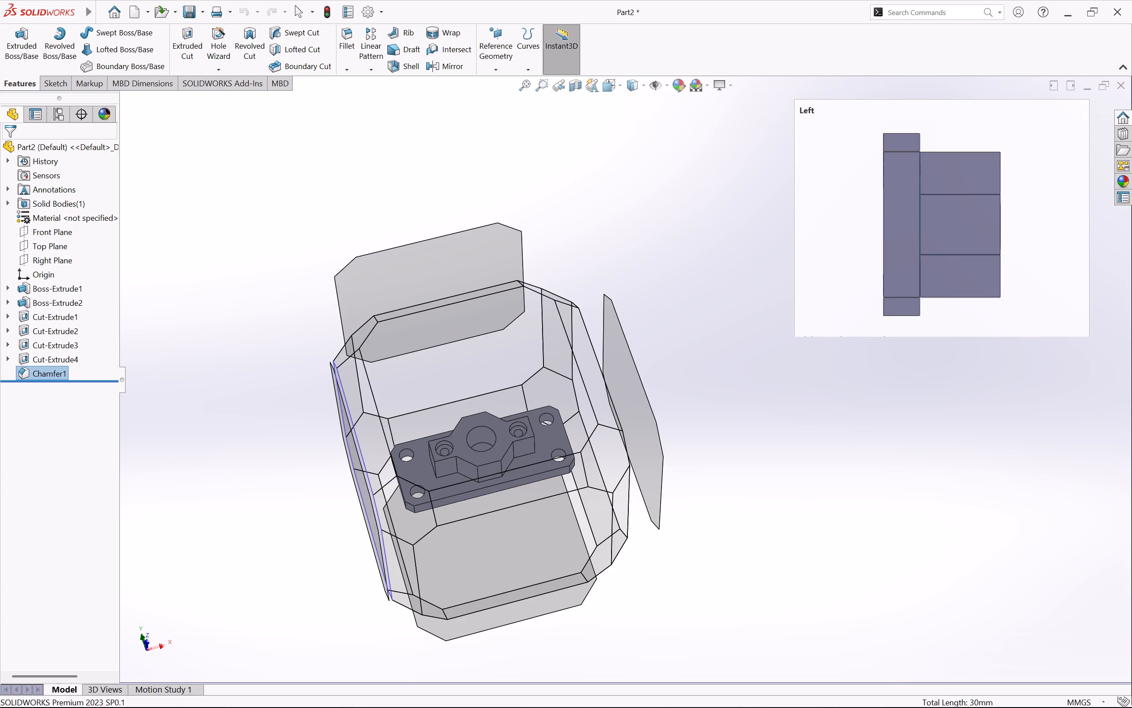
middle_drag(285, 585, 279, 558)
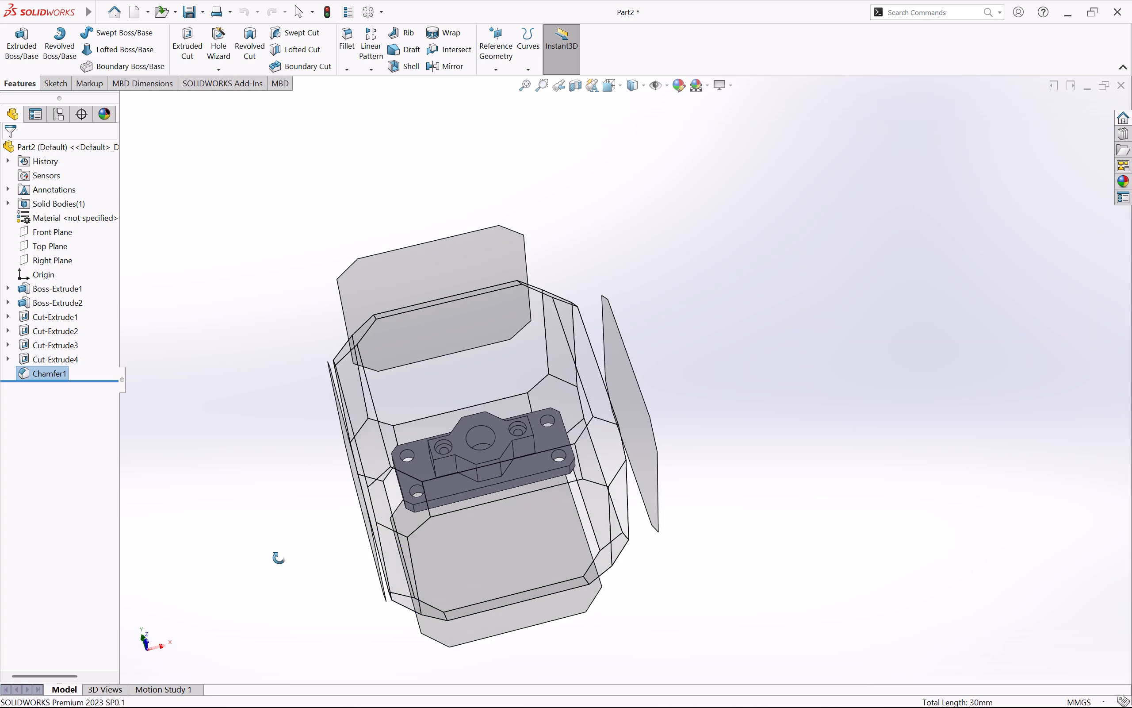
middle_drag(279, 558, 289, 435)
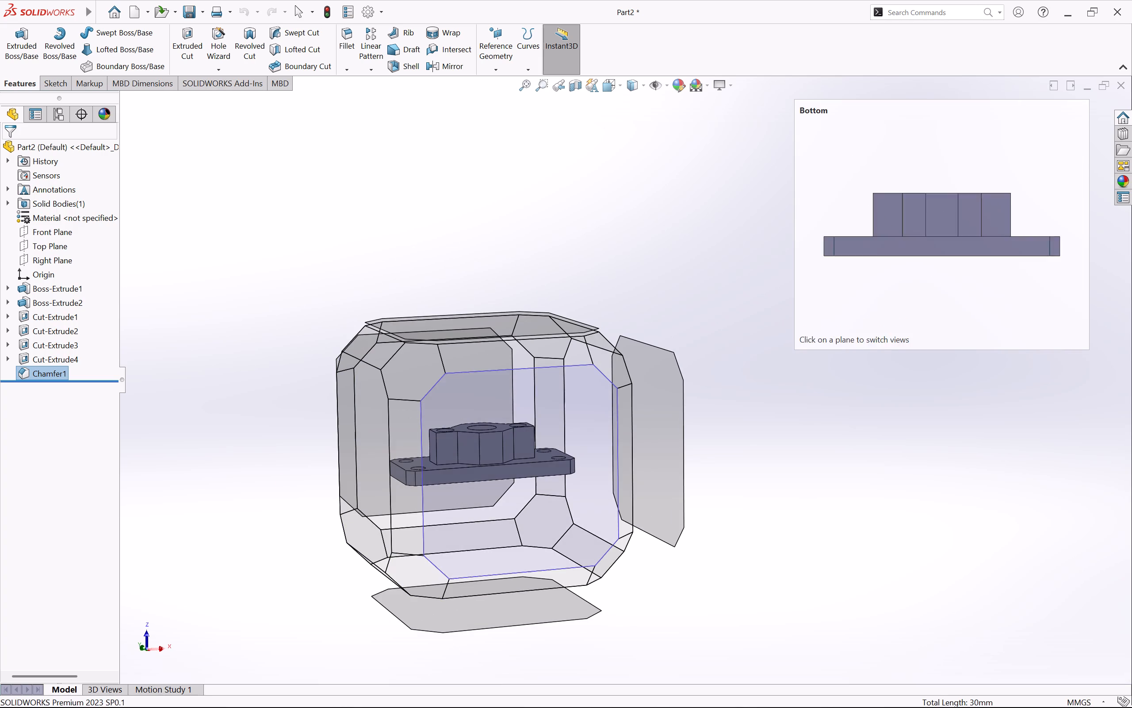
middle_drag(715, 555, 642, 573)
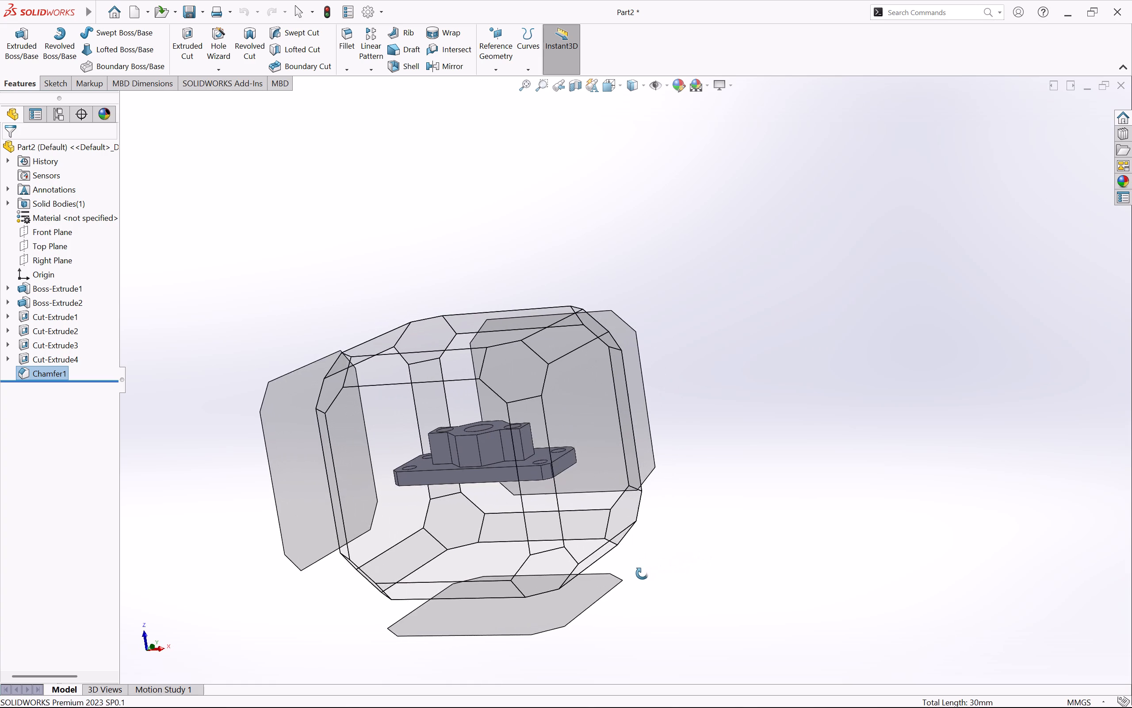
middle_drag(642, 573, 619, 585)
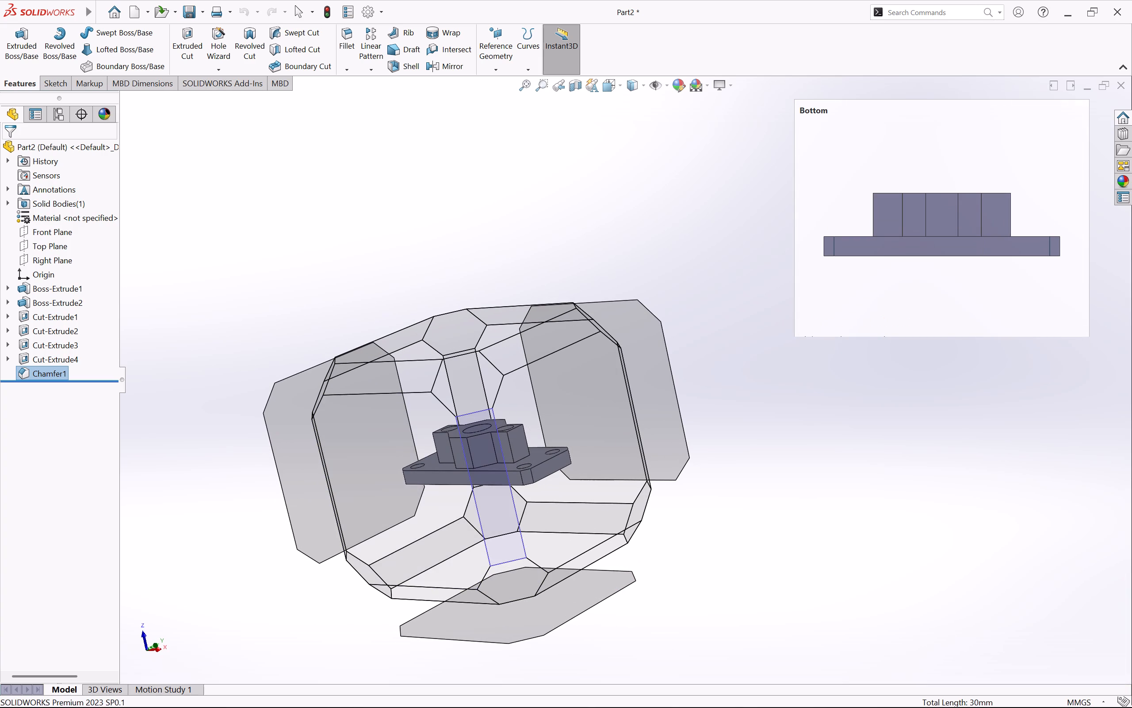
click(482, 481)
Inspect the finished part's boss, holes and chamfered corners from several angles, ending on an angled view with the boss facing up.
middle_drag(548, 522, 558, 601)
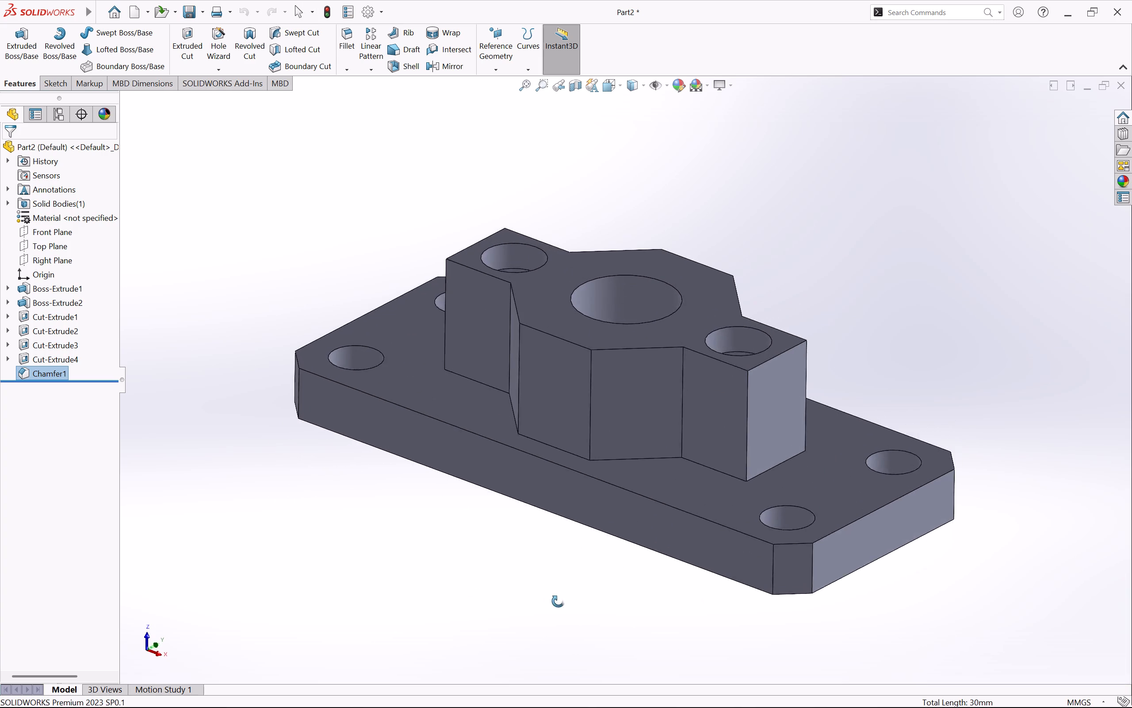
middle_drag(558, 601, 554, 644)
middle_drag(449, 559, 464, 567)
middle_drag(235, 416, 248, 434)
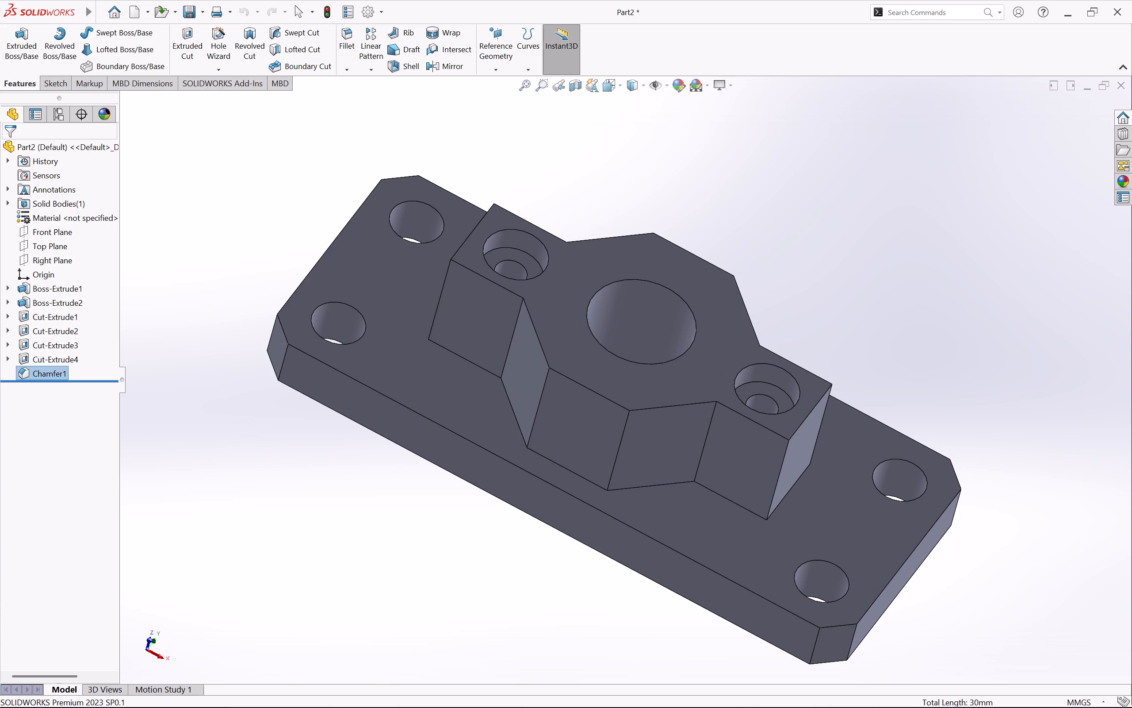
middle_drag(409, 558, 377, 527)
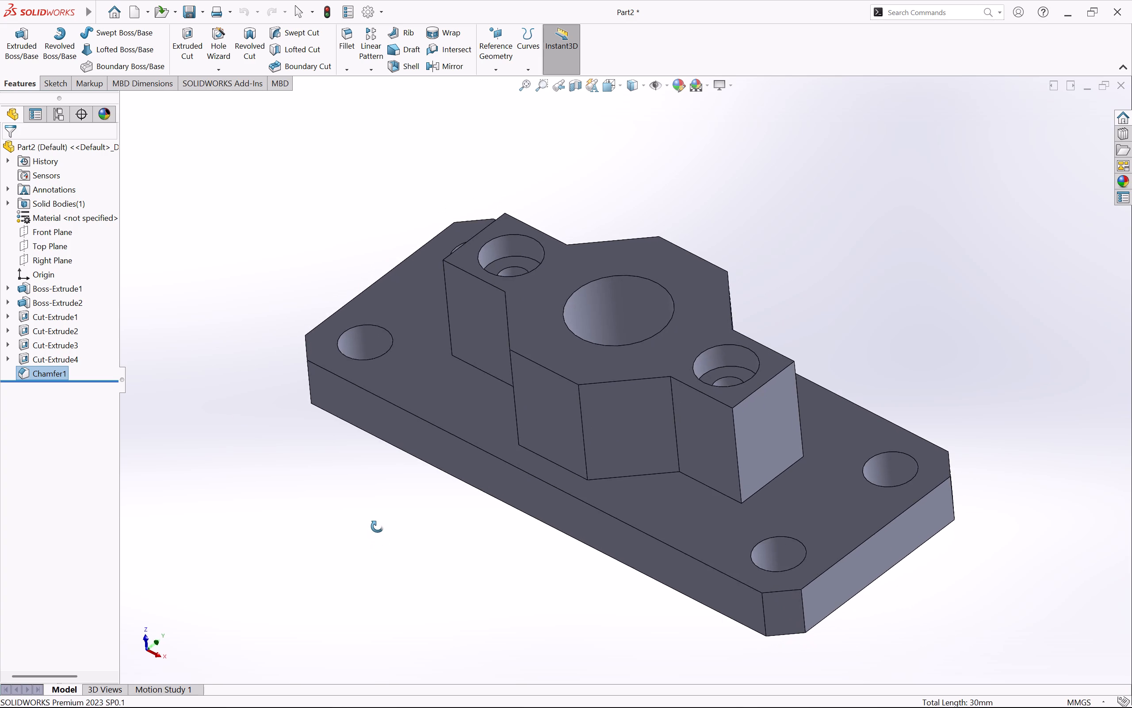
middle_drag(377, 527, 375, 499)
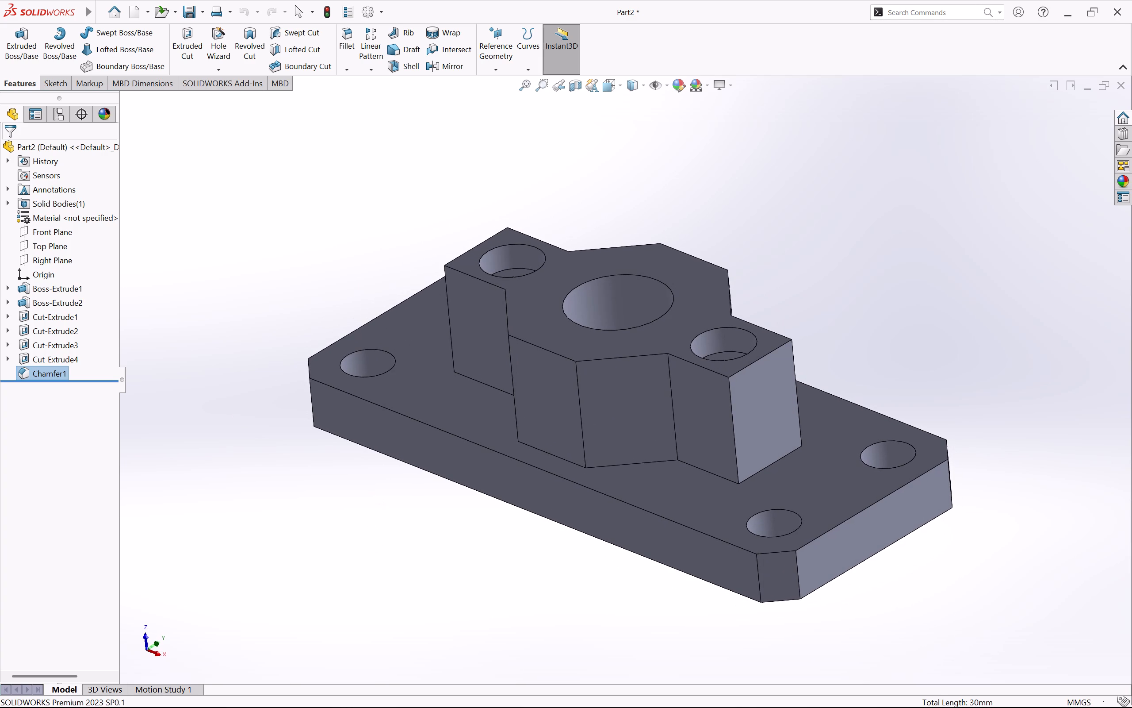
Save the part on the Desktop as a SOLIDWORKS part named fx Part2.
click(190, 10)
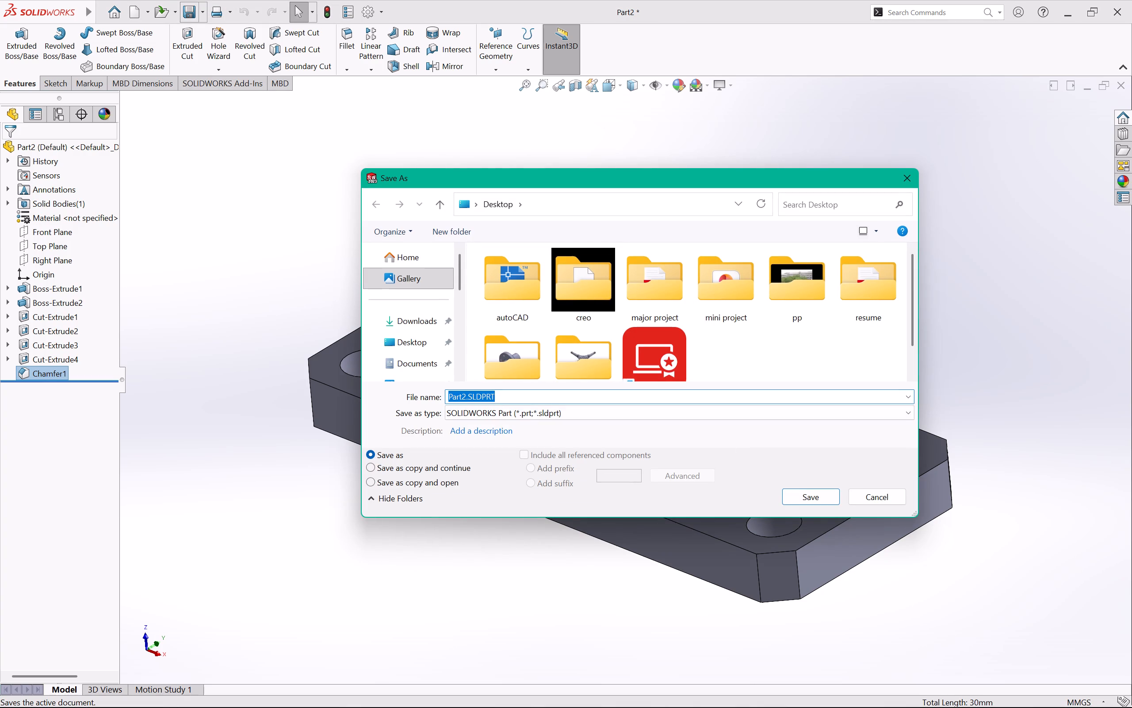
click(465, 396)
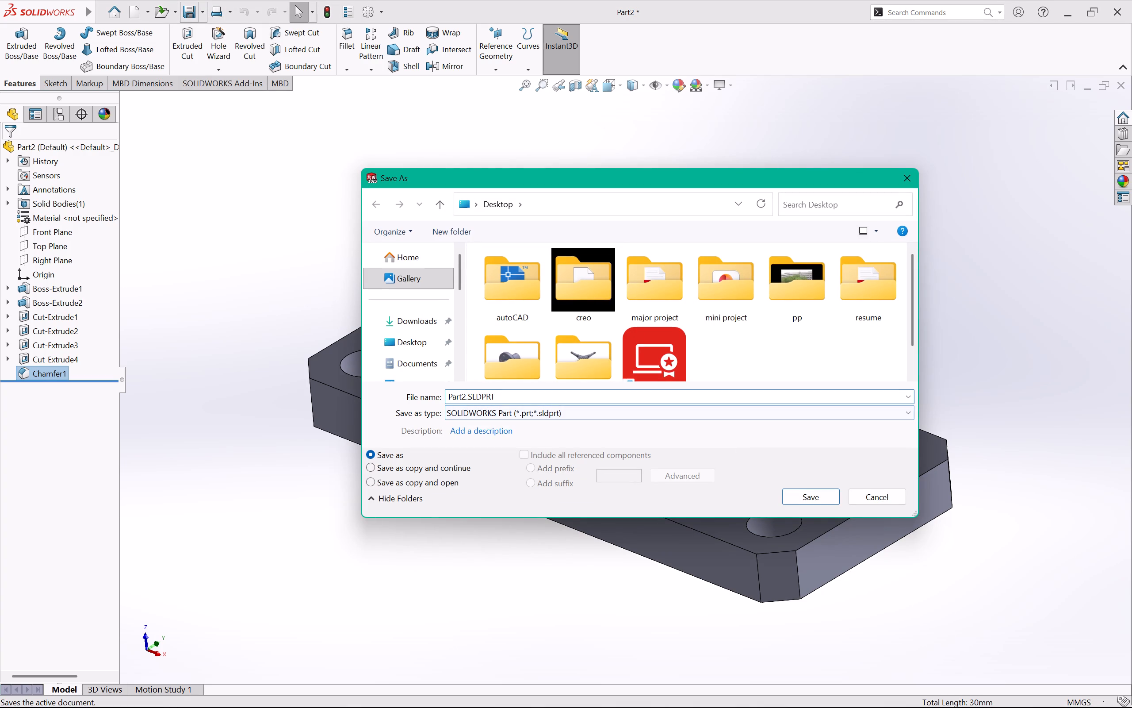
key(Left)
key(Left)
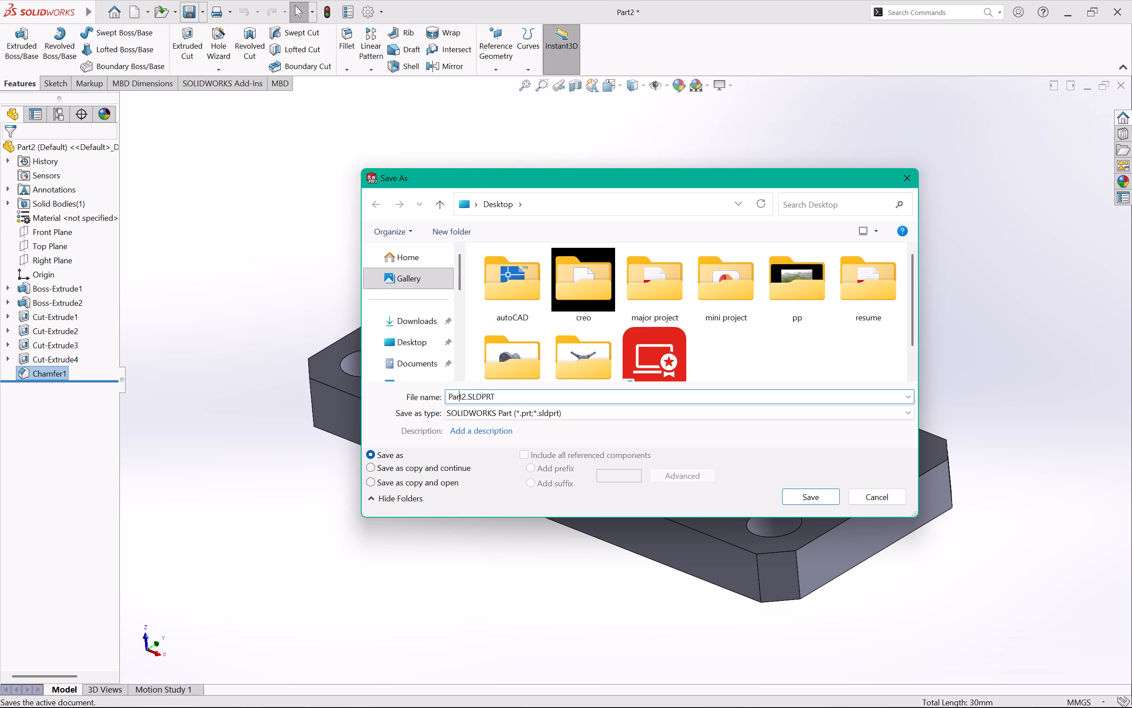
key(Left)
key(Left)
key(Left)
text(fx)
key(space)
click(812, 501)
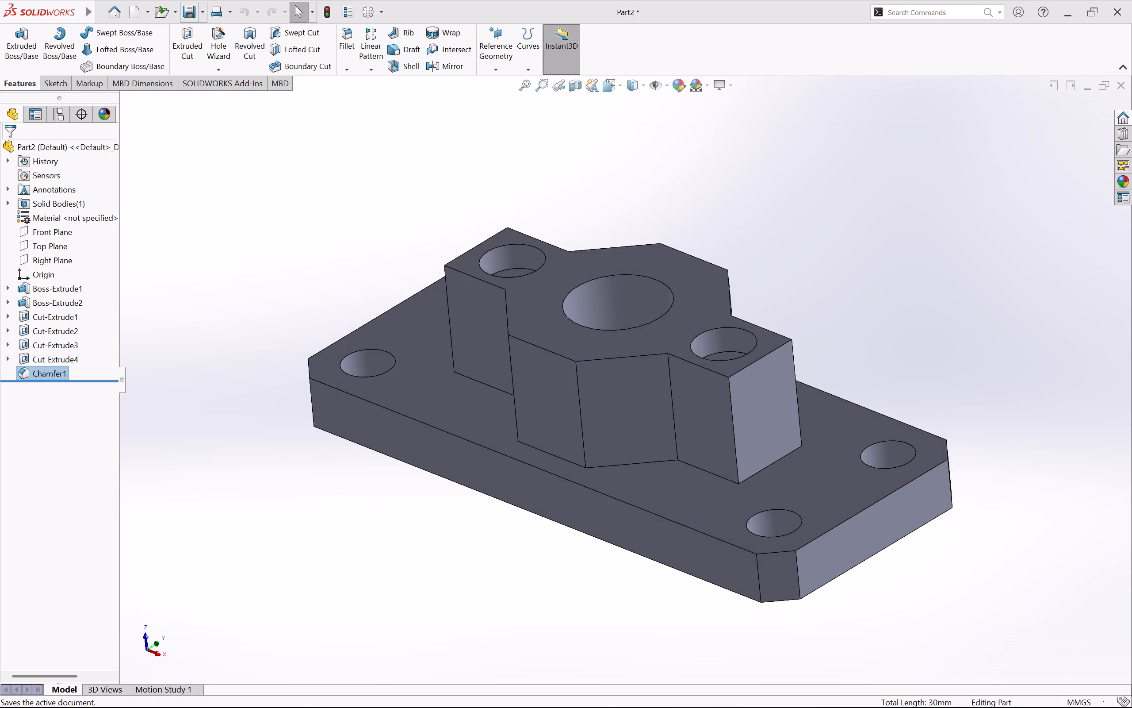
Save the part in Adobe Portable Document Format on the Desktop as fx Part2.pdf.
click(203, 11)
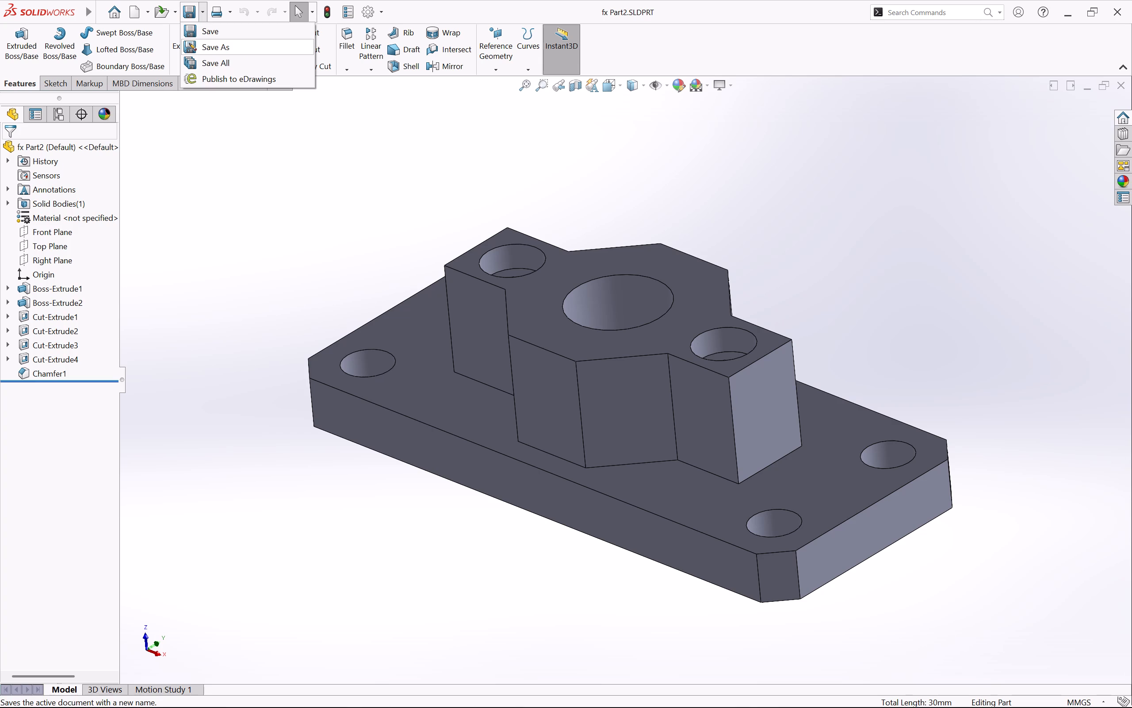
click(215, 46)
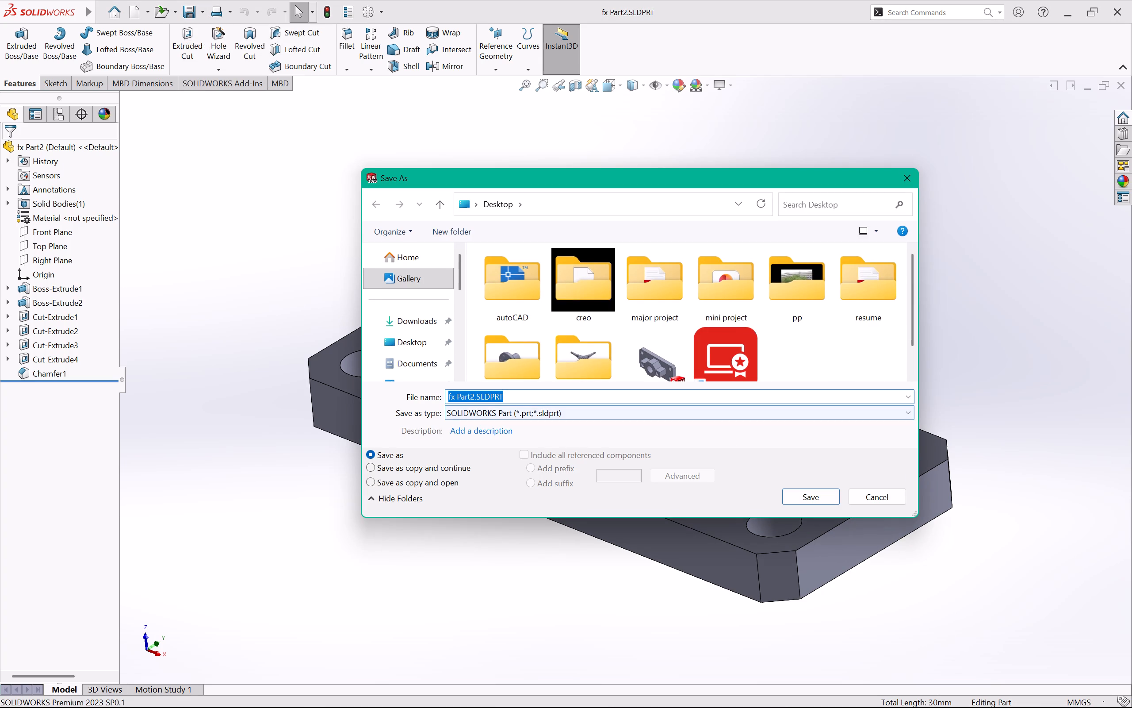
click(671, 416)
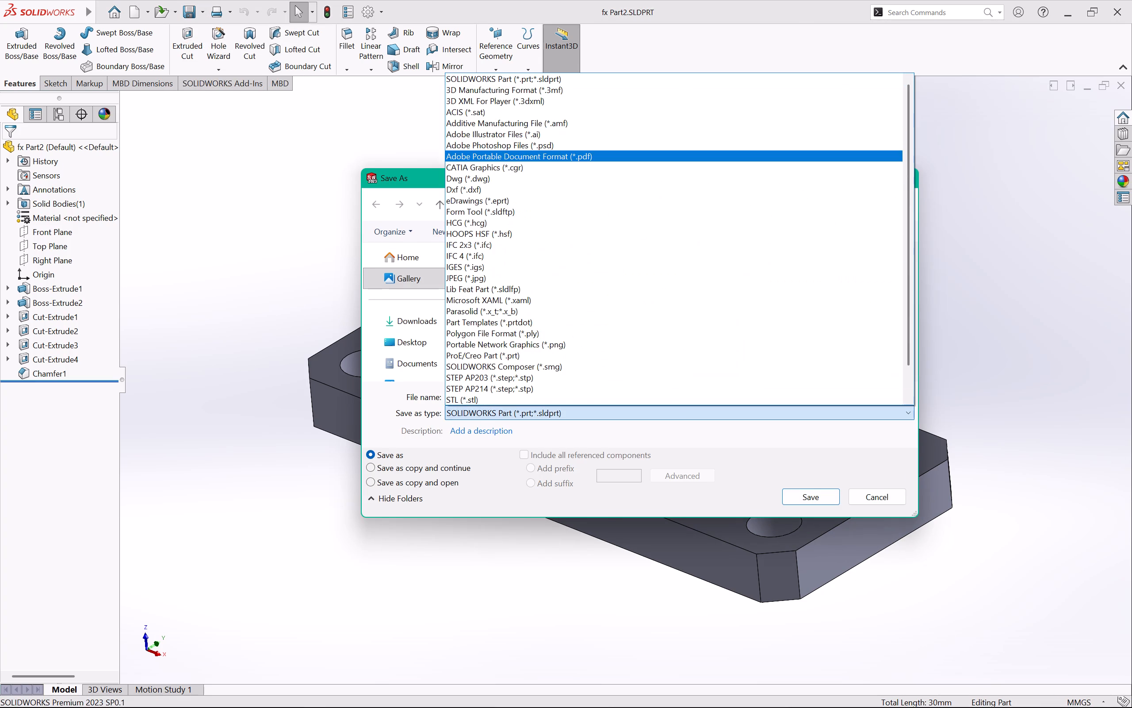
click(556, 160)
click(506, 432)
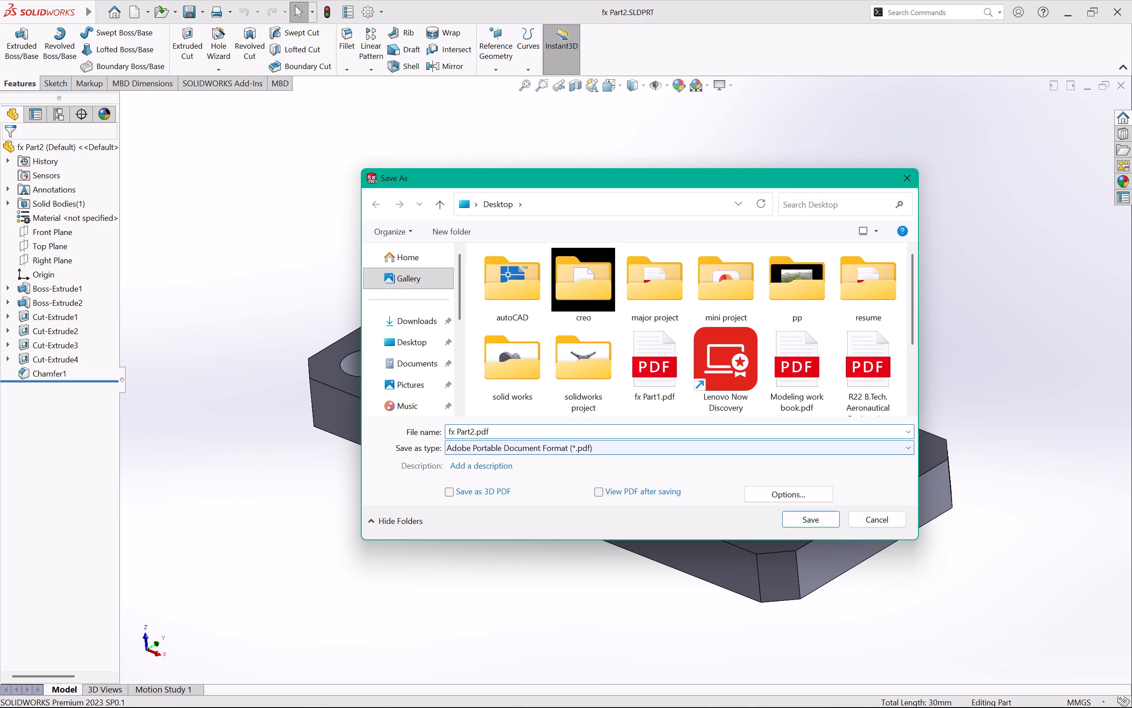
click(383, 348)
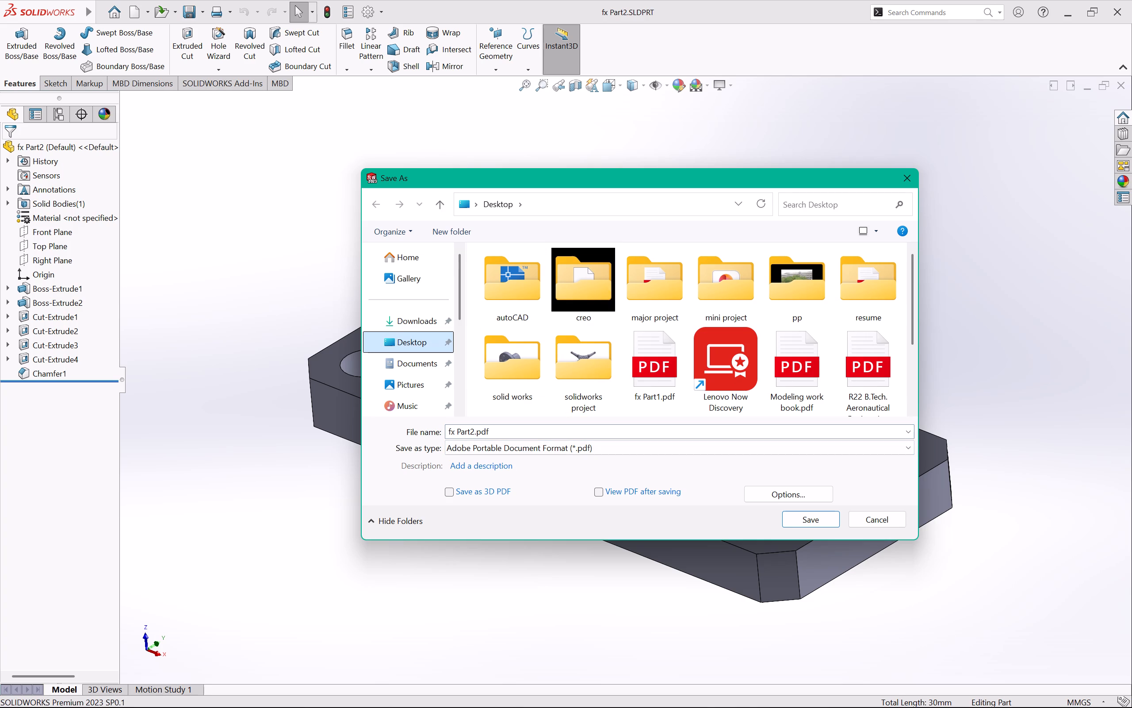
scroll(629, 348, down, 4)
scroll(588, 373, down, 3)
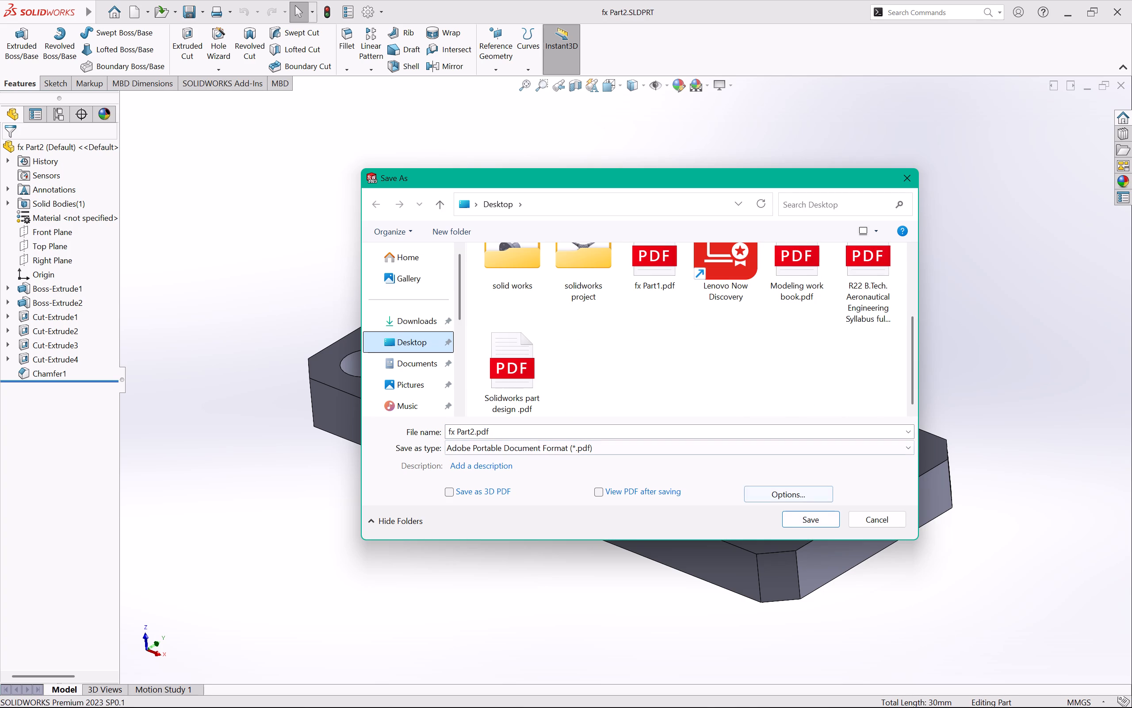
click(822, 520)
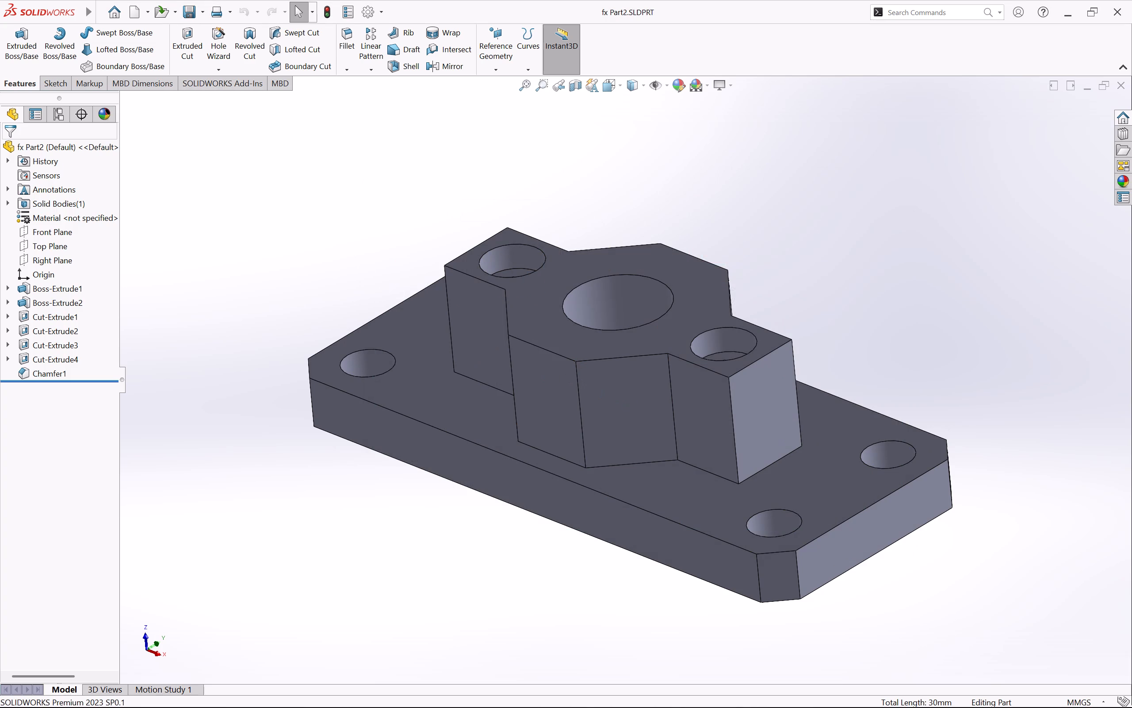